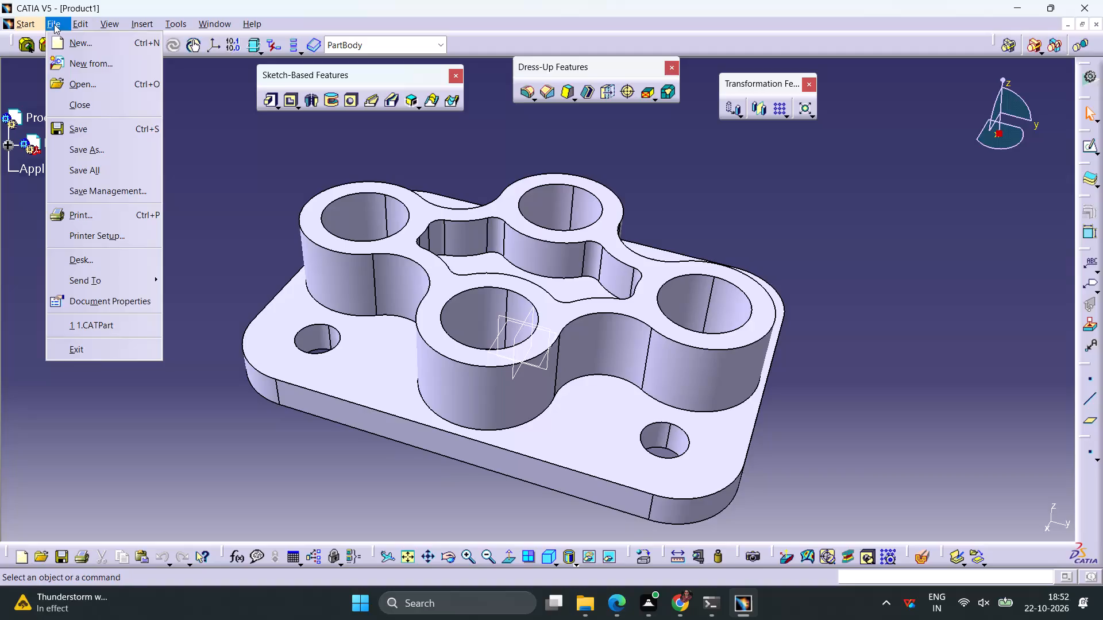
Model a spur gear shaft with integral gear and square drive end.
Create a new part document, keeping the default name and the option to create a geometrical set.
left_click(77, 48)
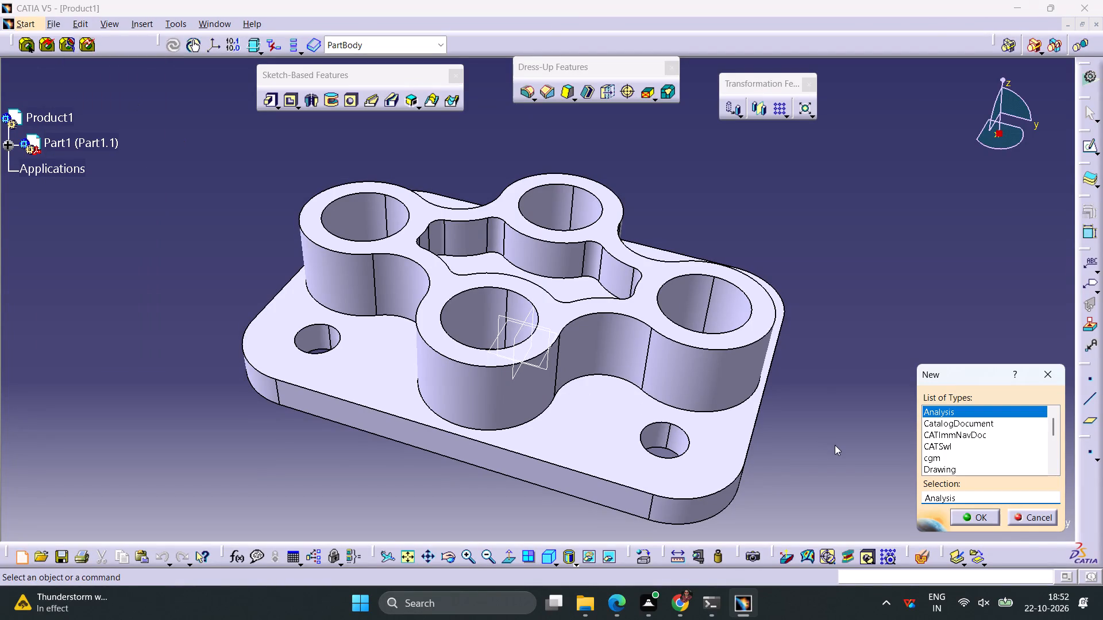
key("p")
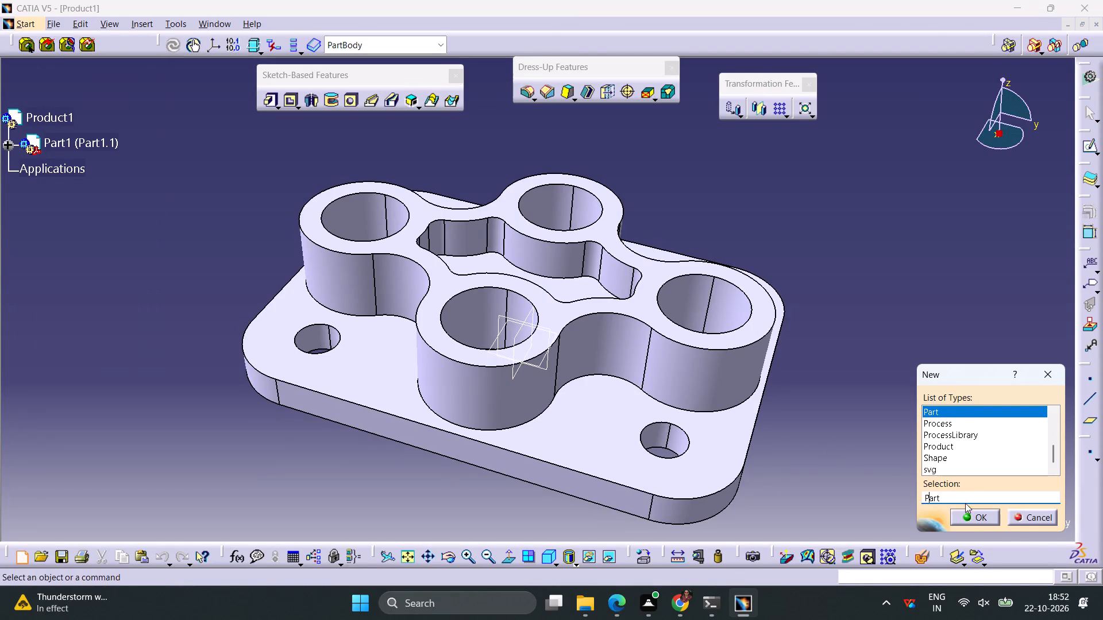
left_click(959, 518)
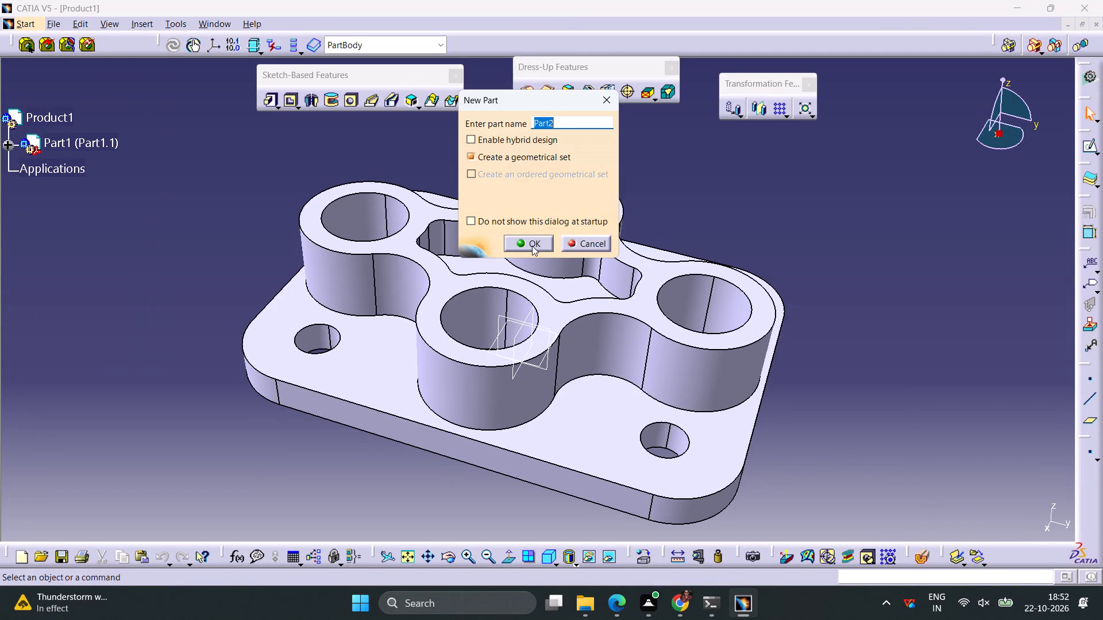
left_click(532, 246)
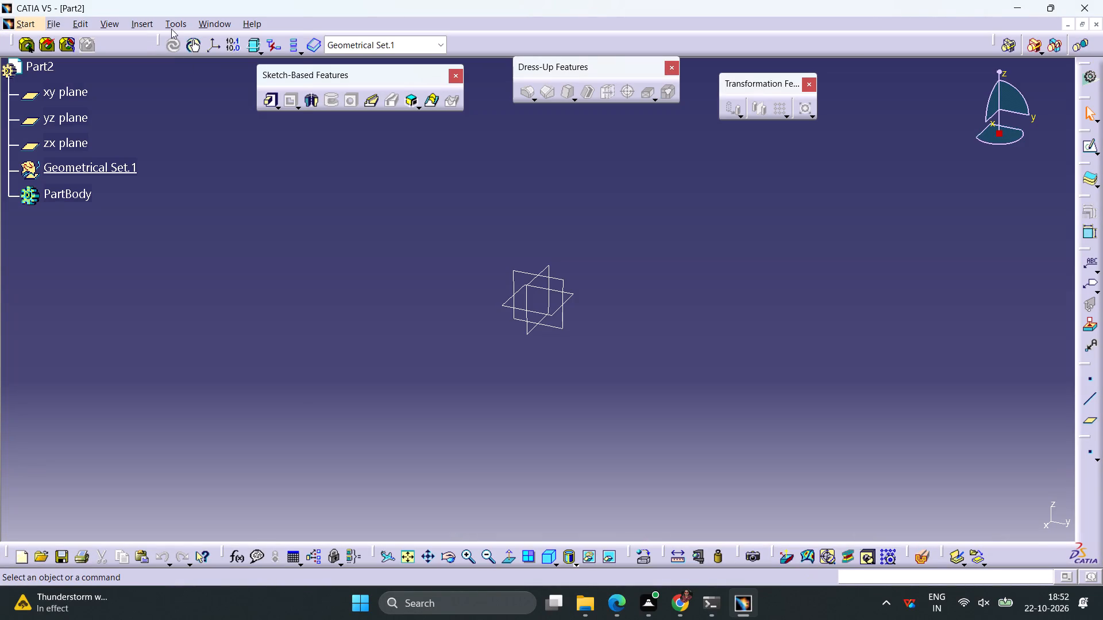
Choose the macro language and start recording a macro in Product1.CATProduct.
left_click(179, 25)
left_click(358, 111)
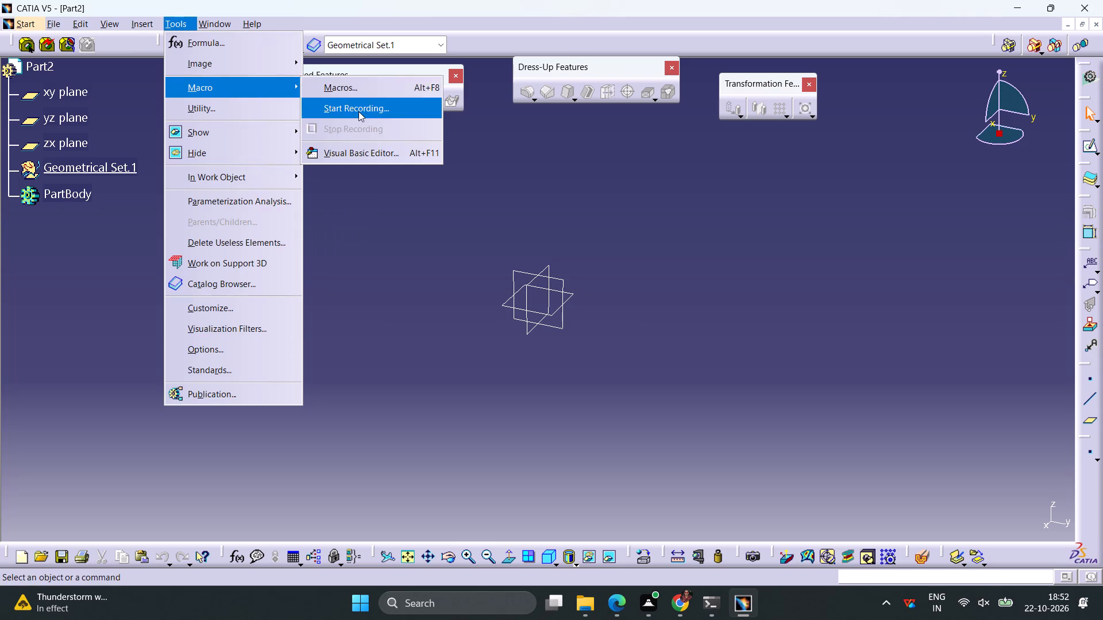
left_click(972, 471)
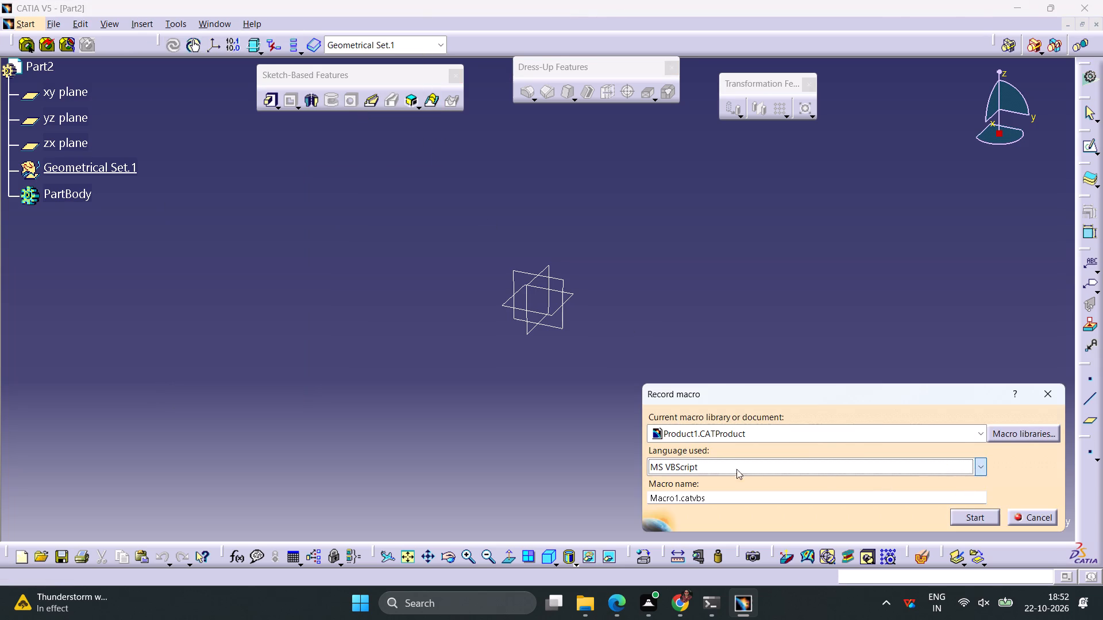
left_click(699, 479)
left_click(968, 521)
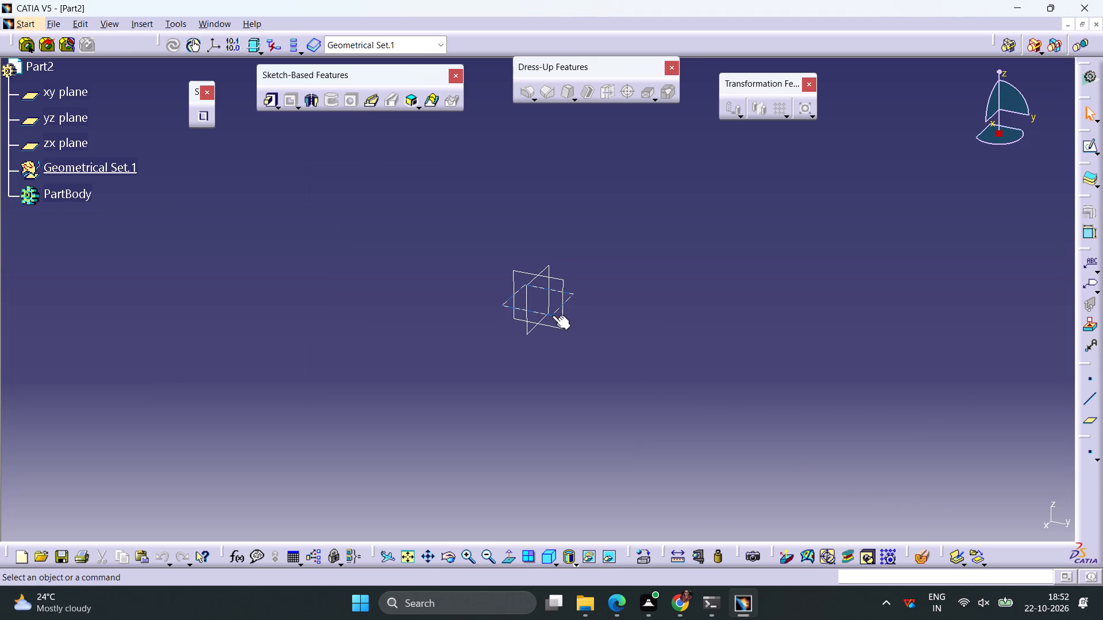
Sketch a circle centred on the origin of the zx plane, constrain its diameter to 15 mm, and exit the sketch.
left_click(527, 298)
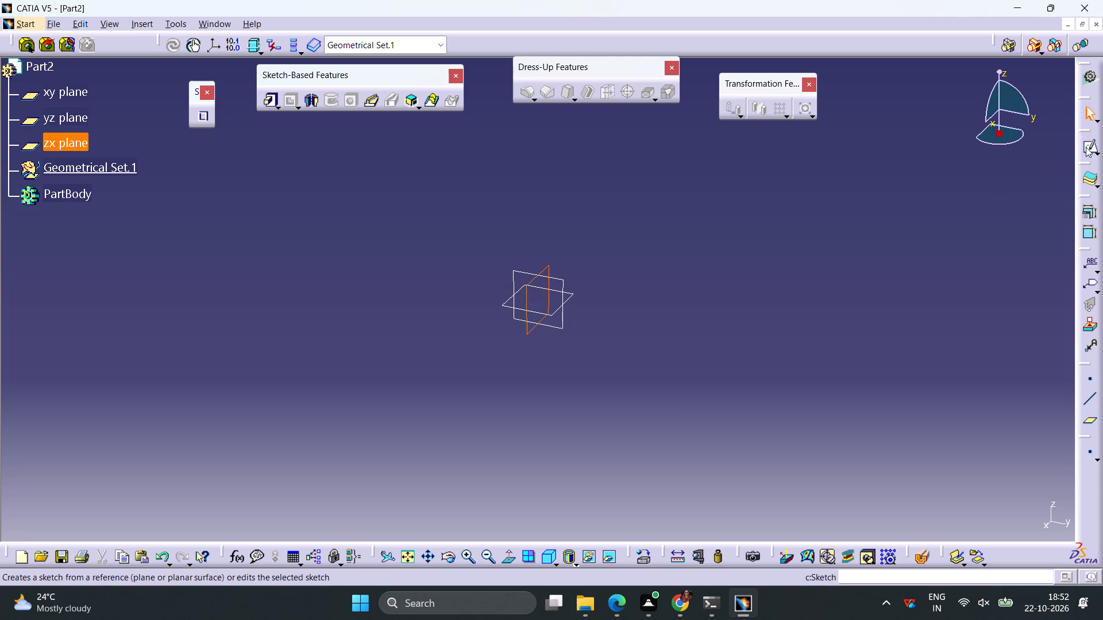
left_click(1086, 147)
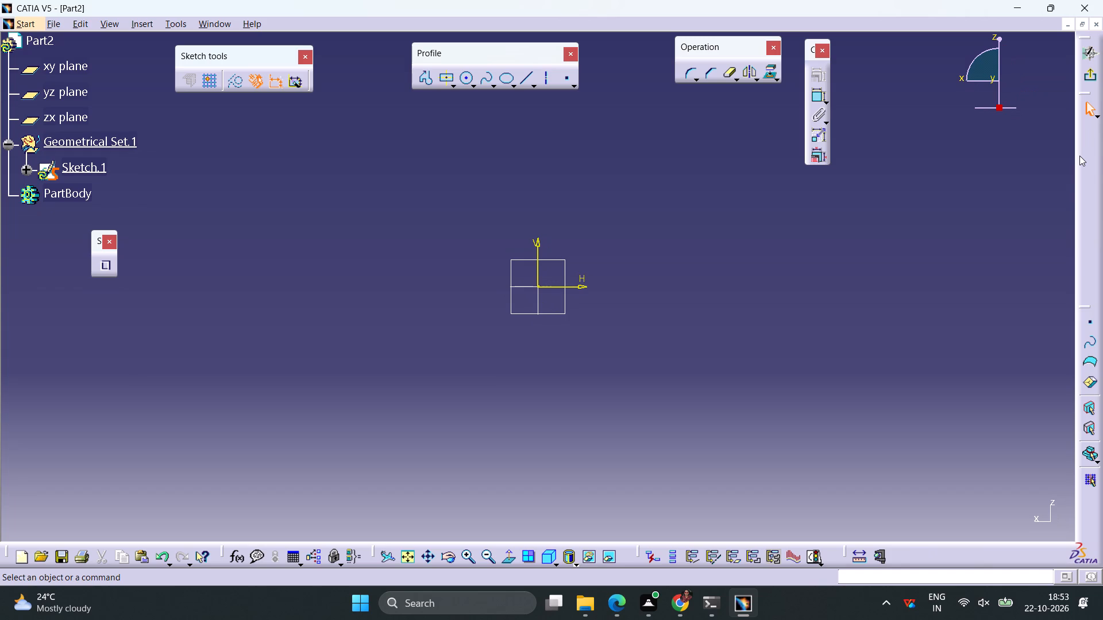
left_click(468, 81)
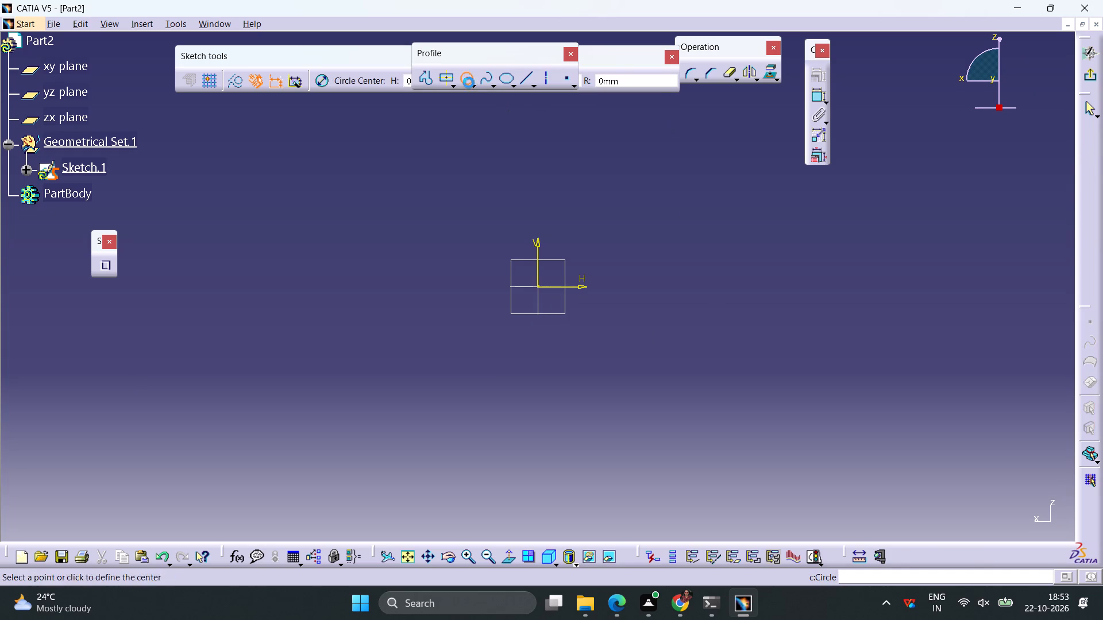
left_click(538, 285)
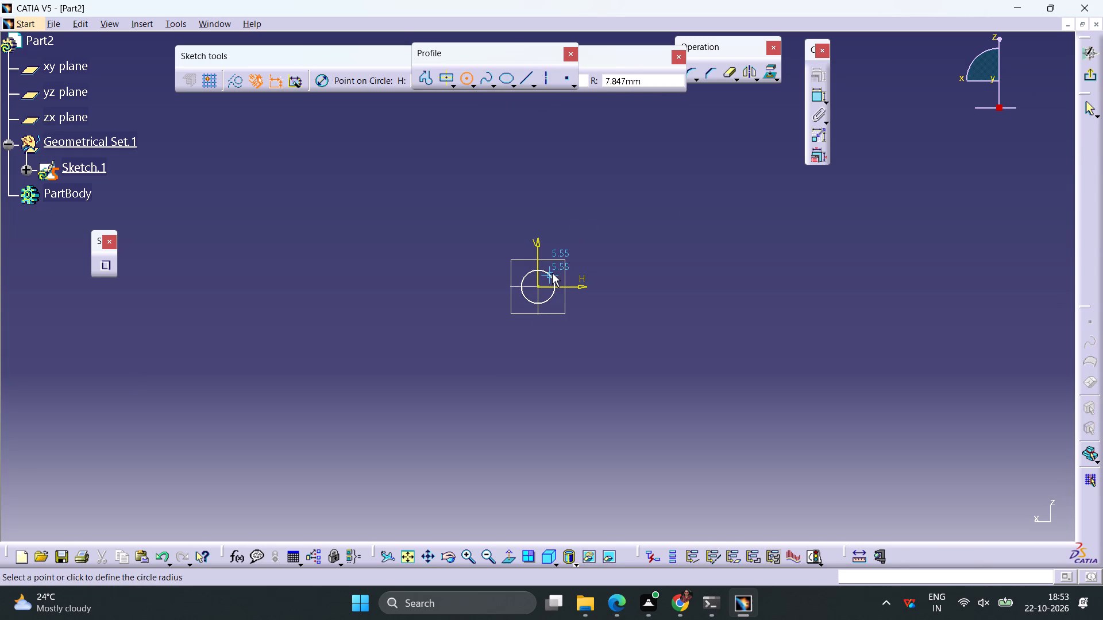
left_click(552, 273)
left_click(816, 98)
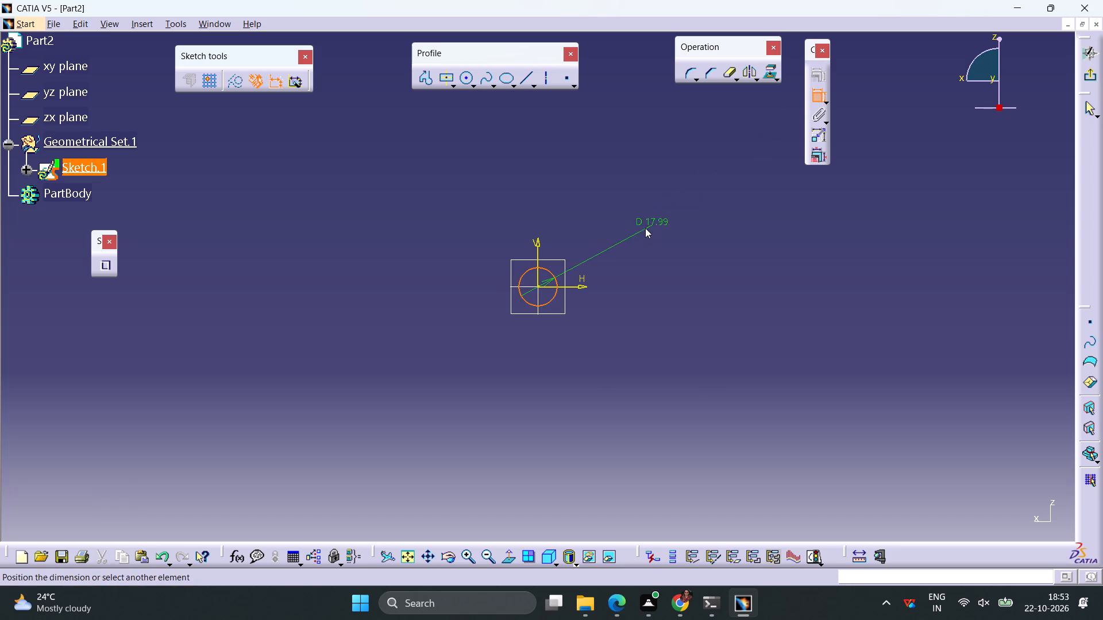
left_click(639, 230)
double_click(642, 227)
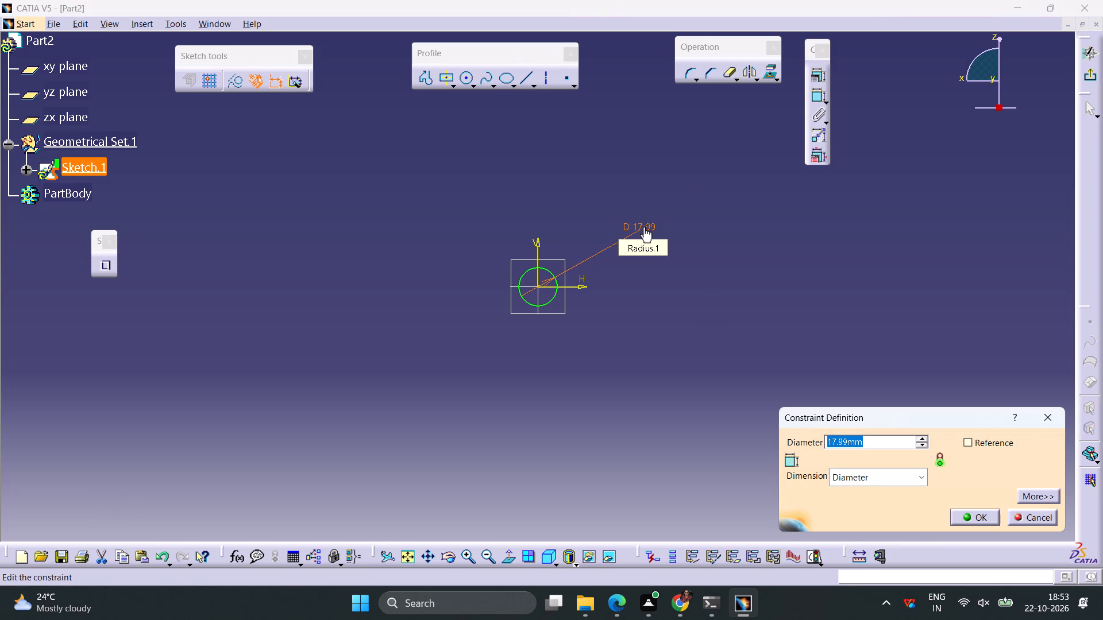
type("15")
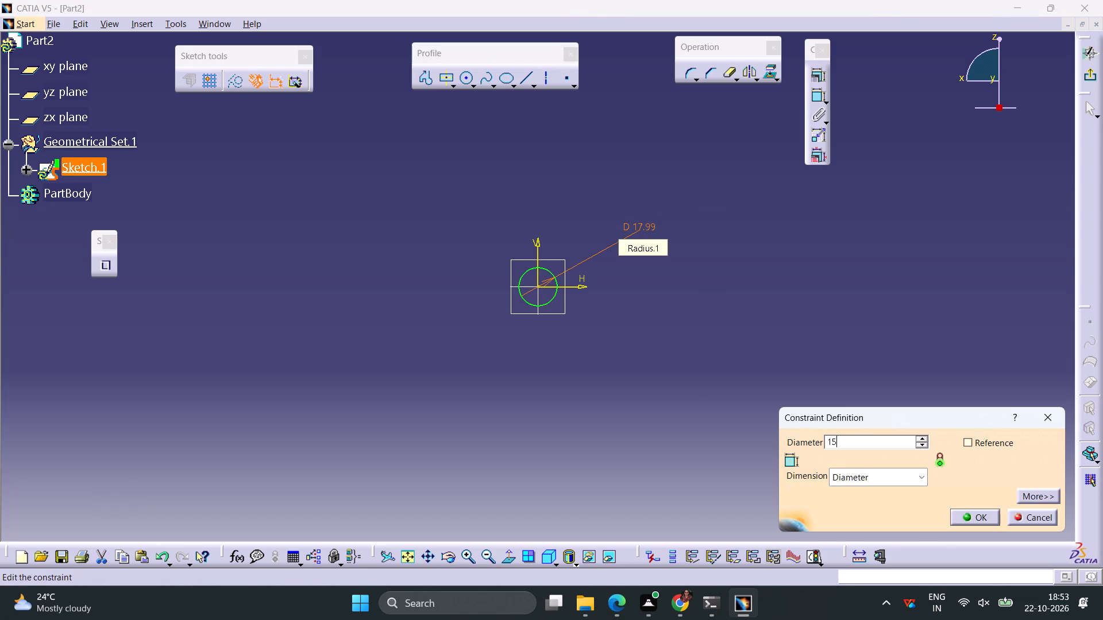
key("Return")
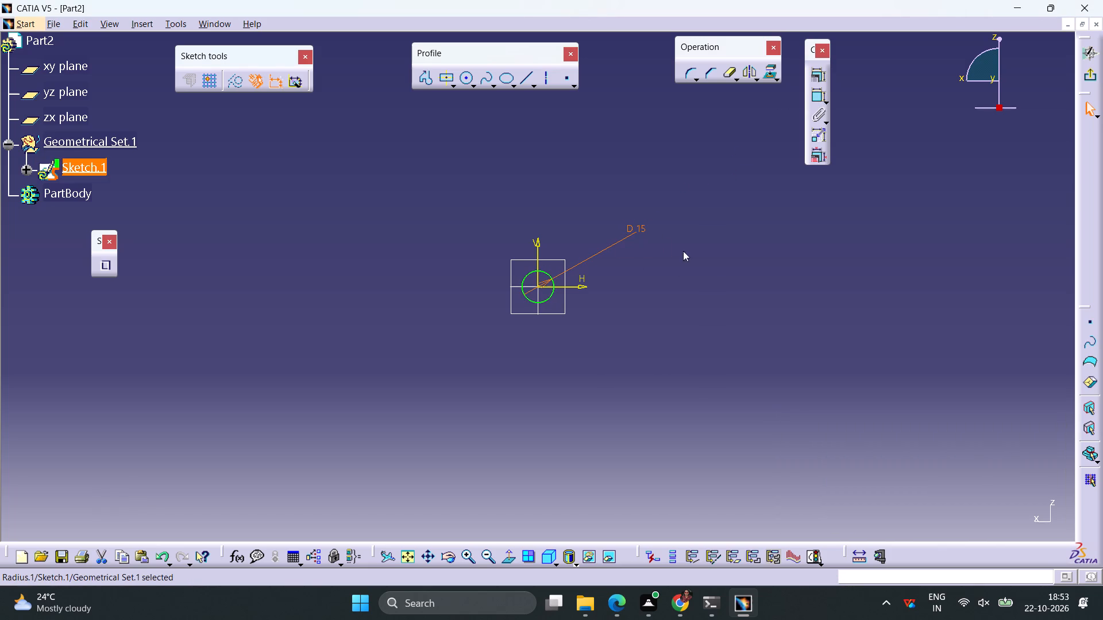
left_click(1086, 77)
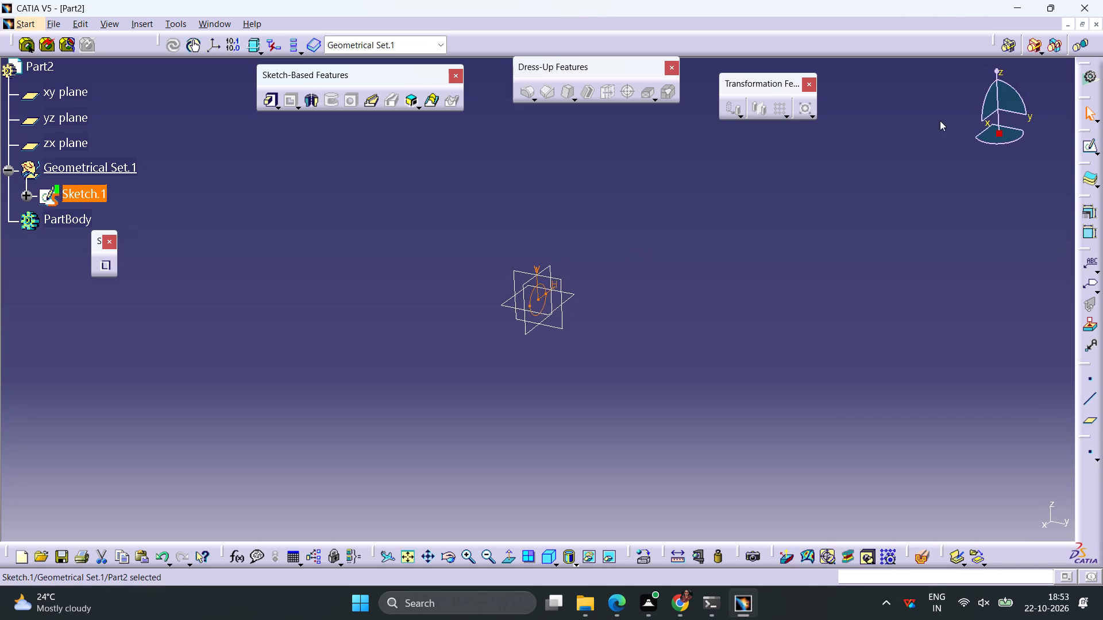
Pad the 15 mm circle sketch to a length of 13 mm.
left_click(269, 101)
left_click(675, 331)
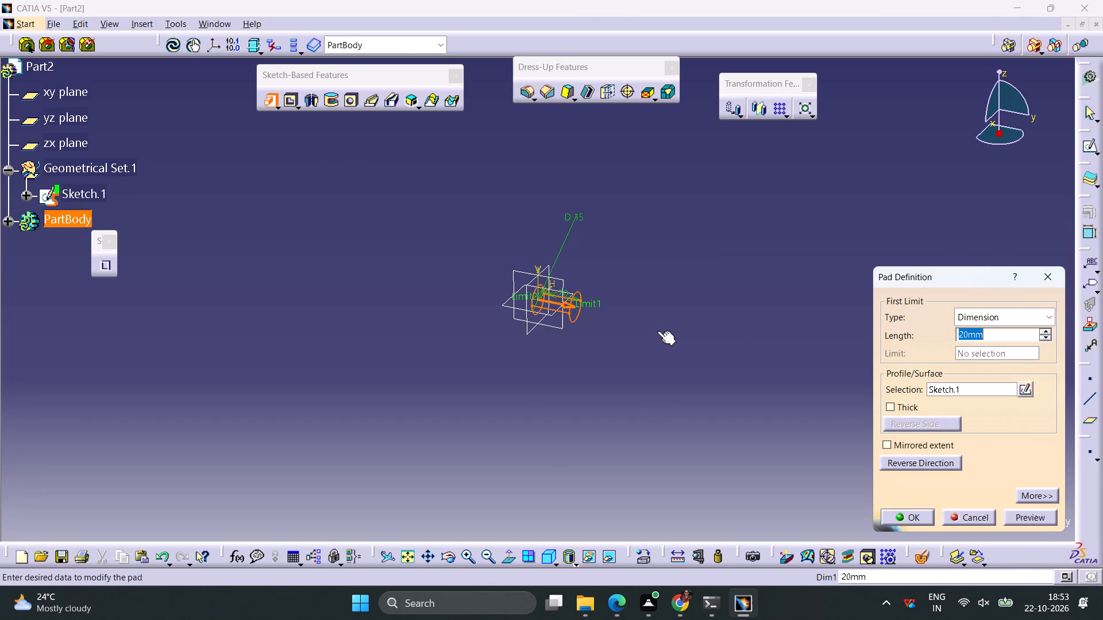
type("13")
key("Return")
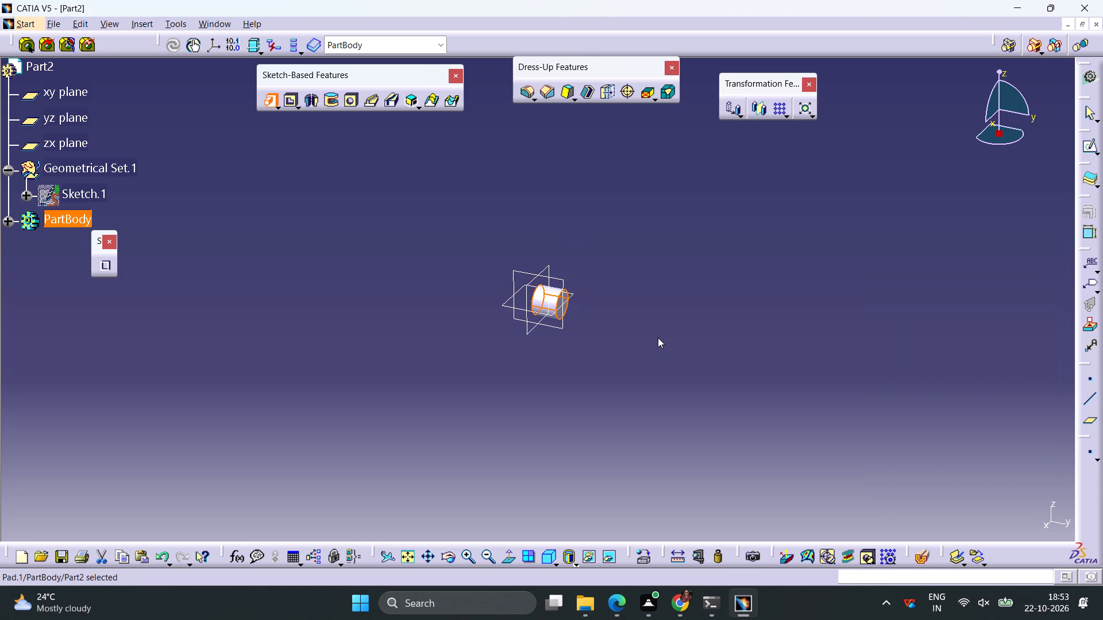
left_click(638, 367)
Chamfer the cylinder's circular edge at the zx plane end with length 1 mm and angle 45 deg.
middle_click_drag(514, 346, 514, 347)
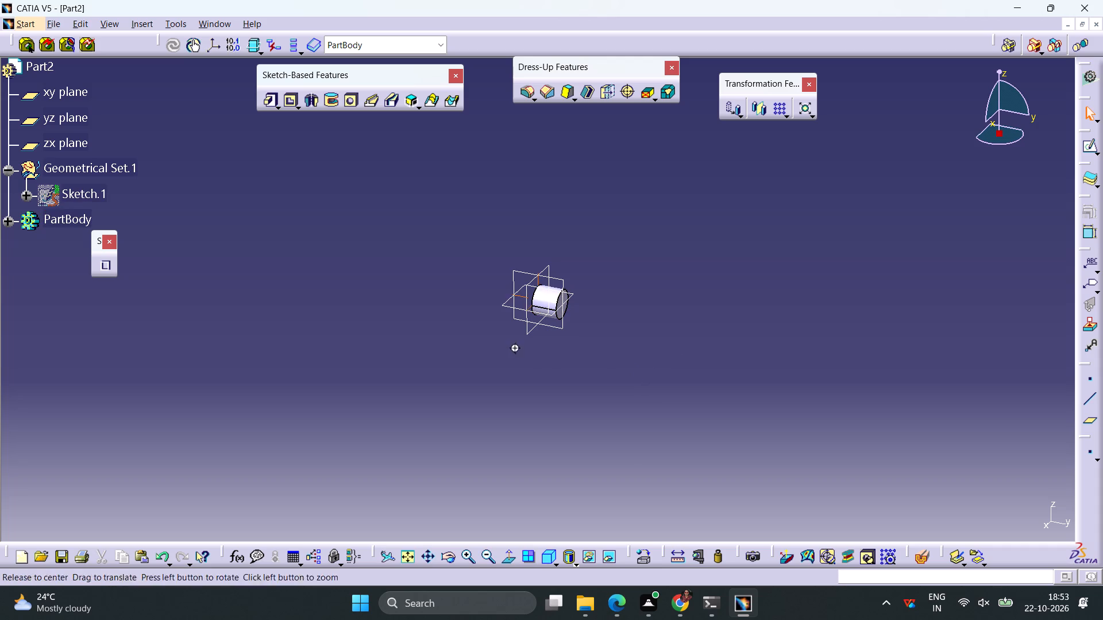
middle_click_drag(514, 347, 480, 336)
middle_click_drag(470, 340, 560, 345)
right_click_drag(470, 340, 560, 345)
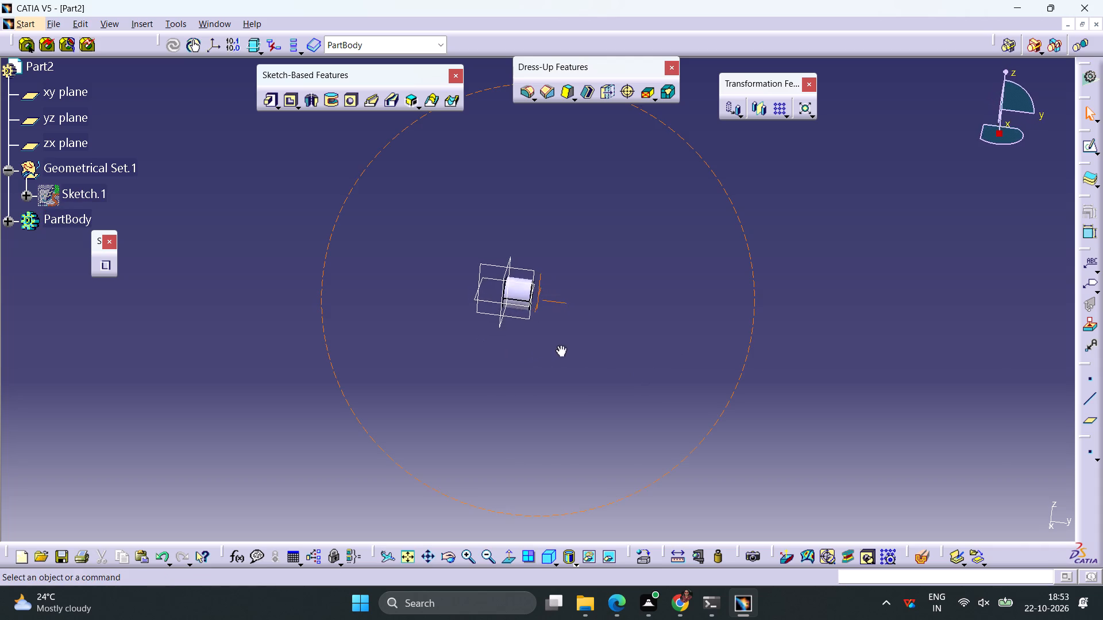
right_click_drag(560, 345, 635, 358)
middle_click_drag(560, 345, 634, 355)
left_click(548, 91)
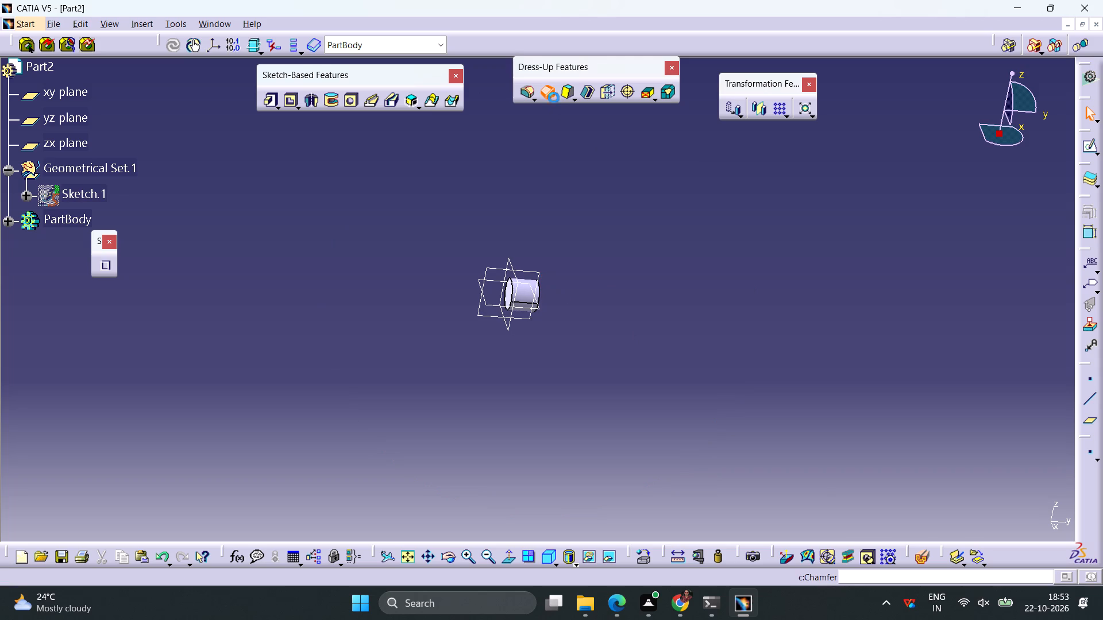
left_click(512, 292)
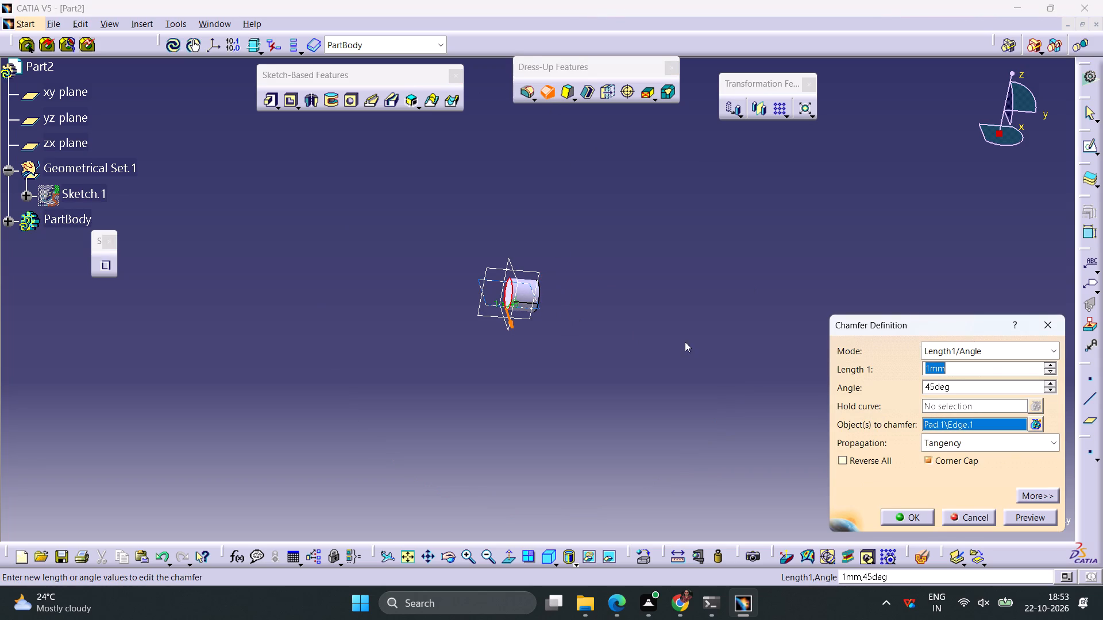
left_click(1038, 514)
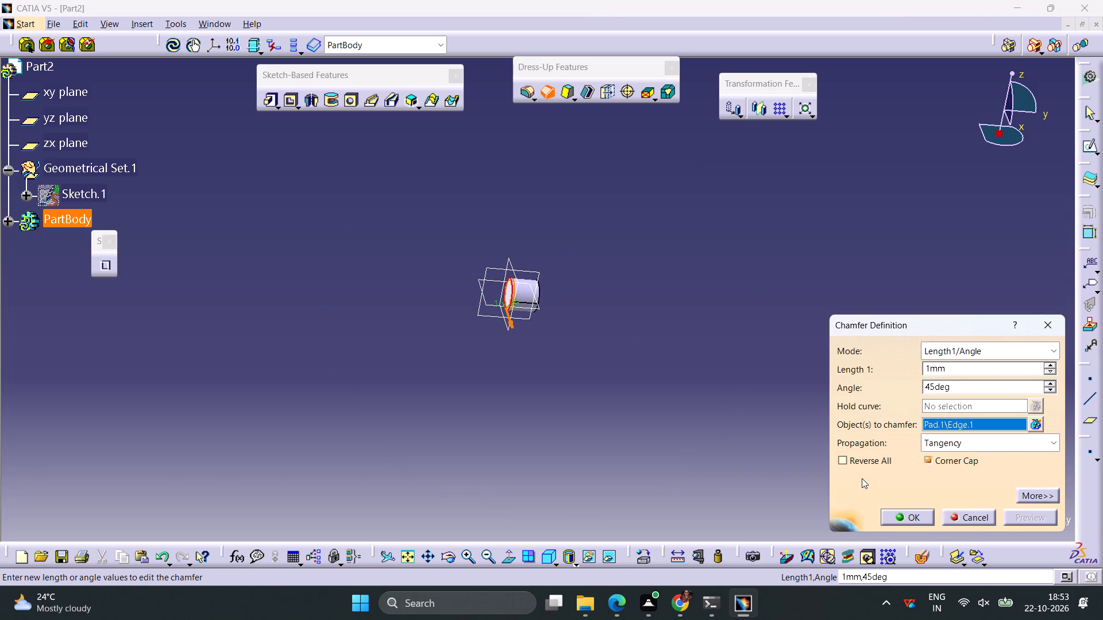
left_click(906, 518)
left_click(666, 352)
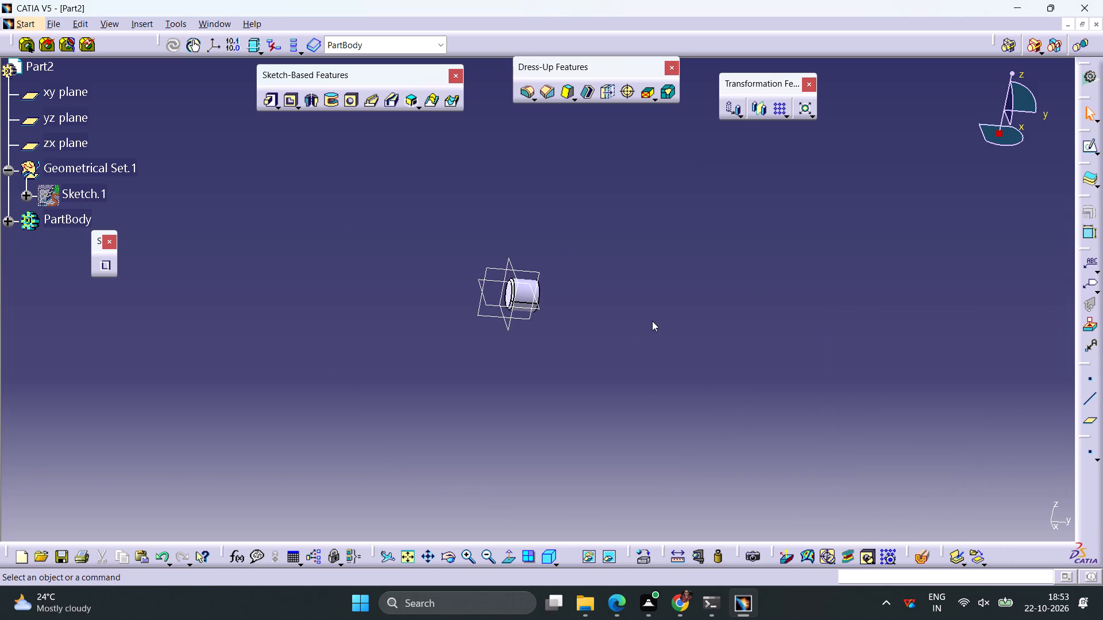
On the cylinder's unchamfered end face, sketch a concentric circle, constrain its diameter to 23 mm, and exit the sketch.
middle_click_drag(652, 321, 487, 293)
right_click_drag(637, 315, 489, 295)
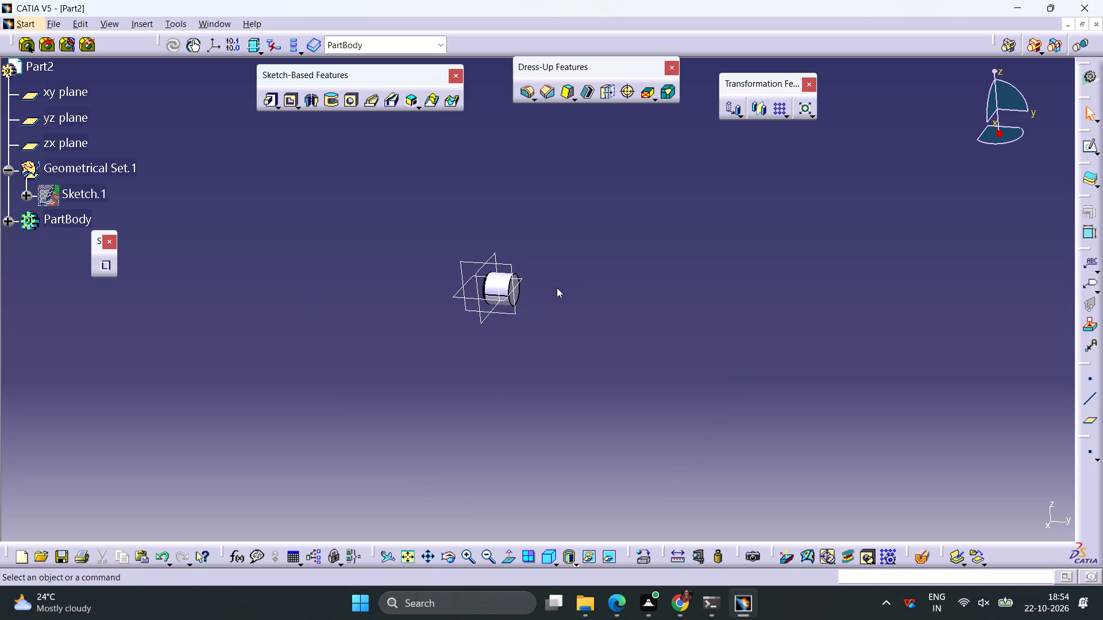
middle_click_drag(561, 288, 534, 285)
right_click_drag(562, 290, 534, 285)
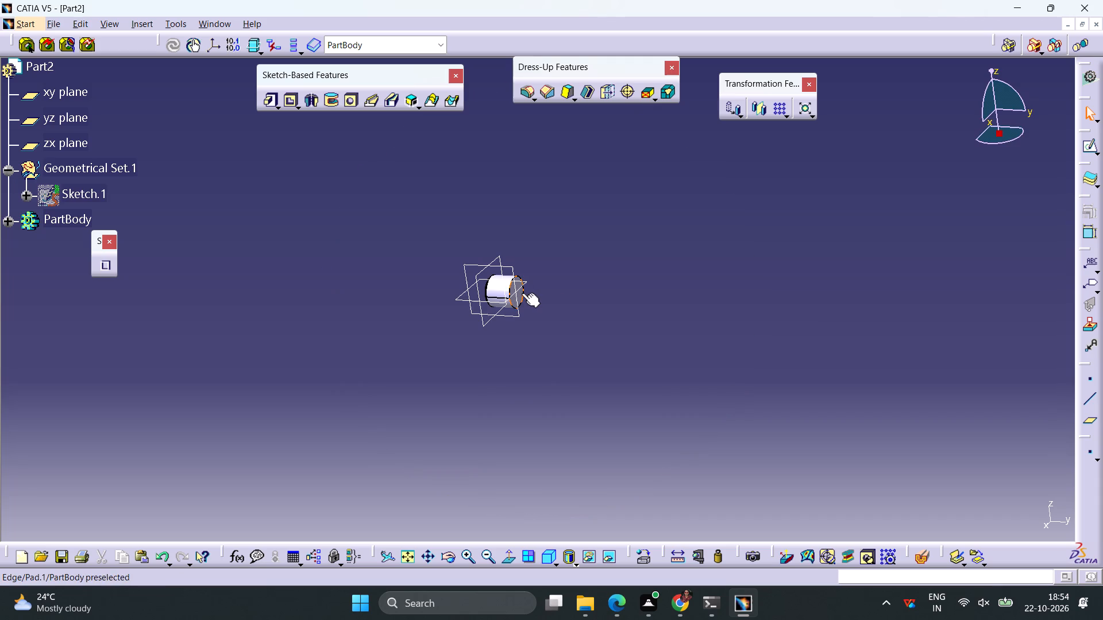
left_click(522, 293)
left_click(557, 302)
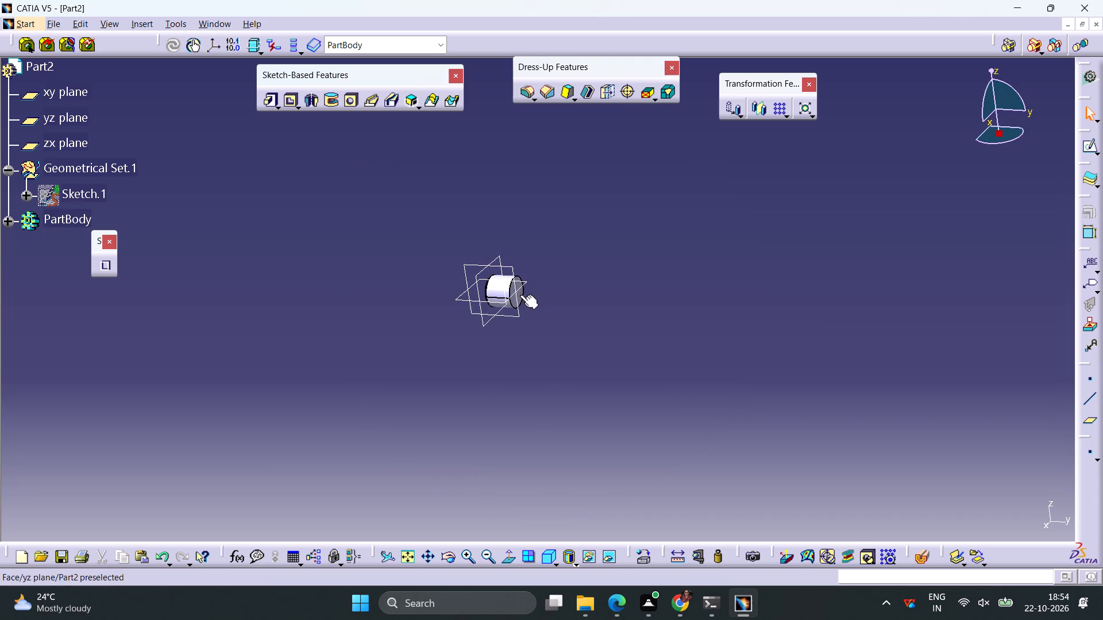
left_click(520, 294)
left_click(1083, 148)
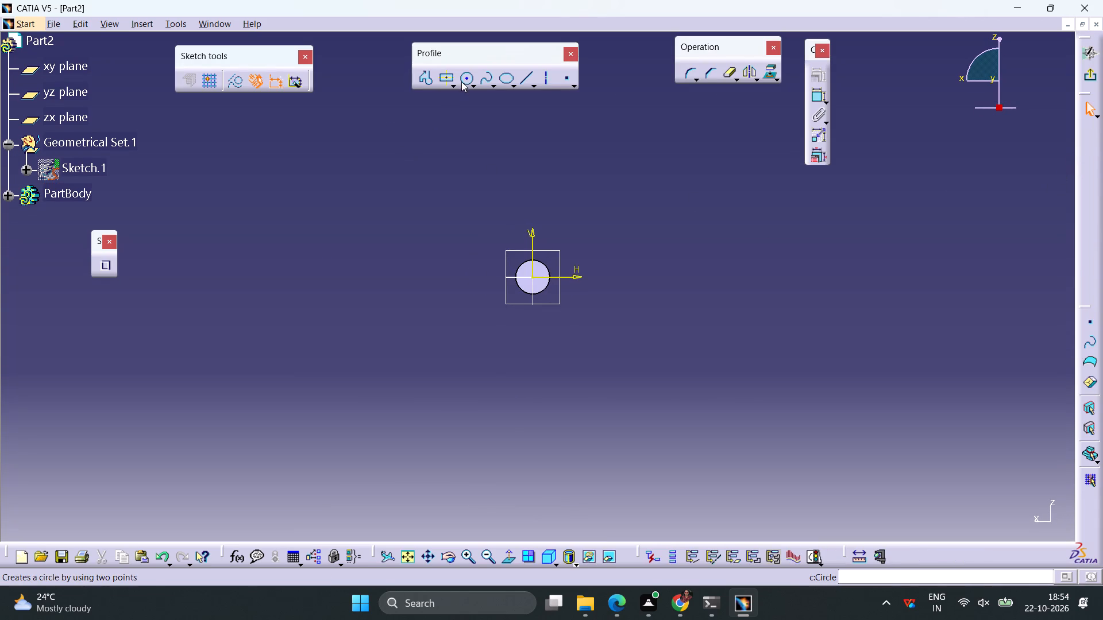
left_click(462, 79)
left_click(530, 276)
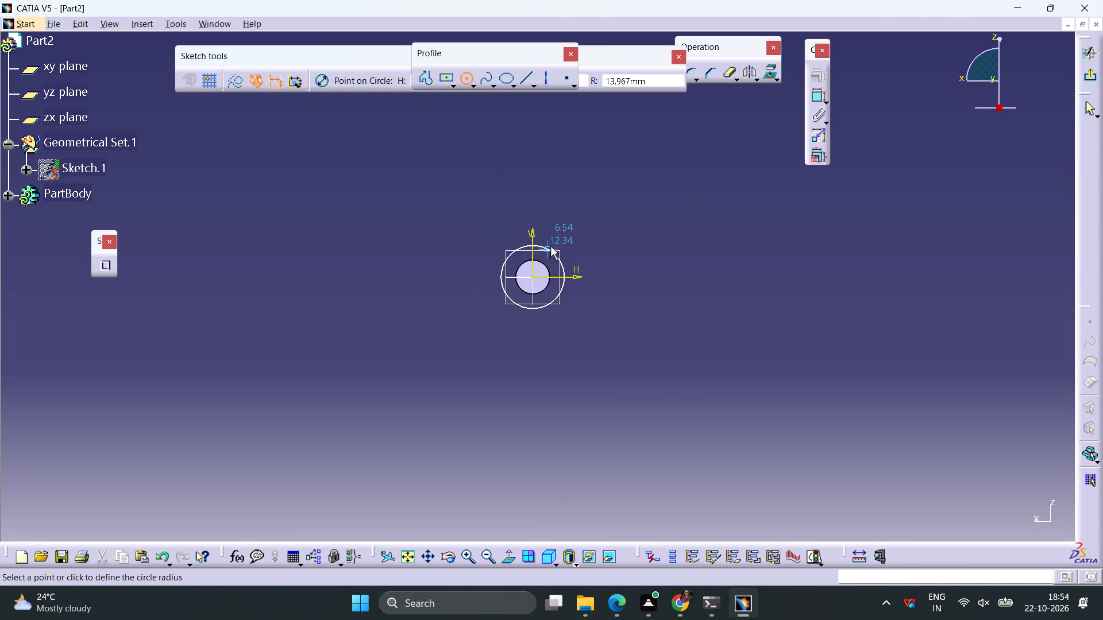
left_click(550, 245)
left_click(813, 97)
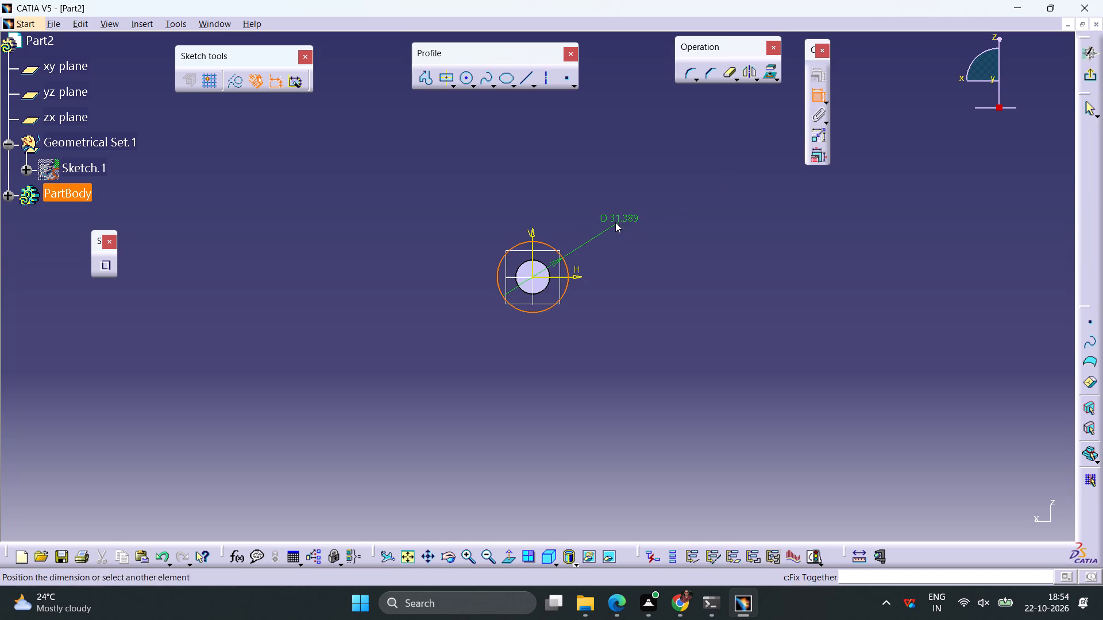
left_click(615, 222)
double_click(623, 219)
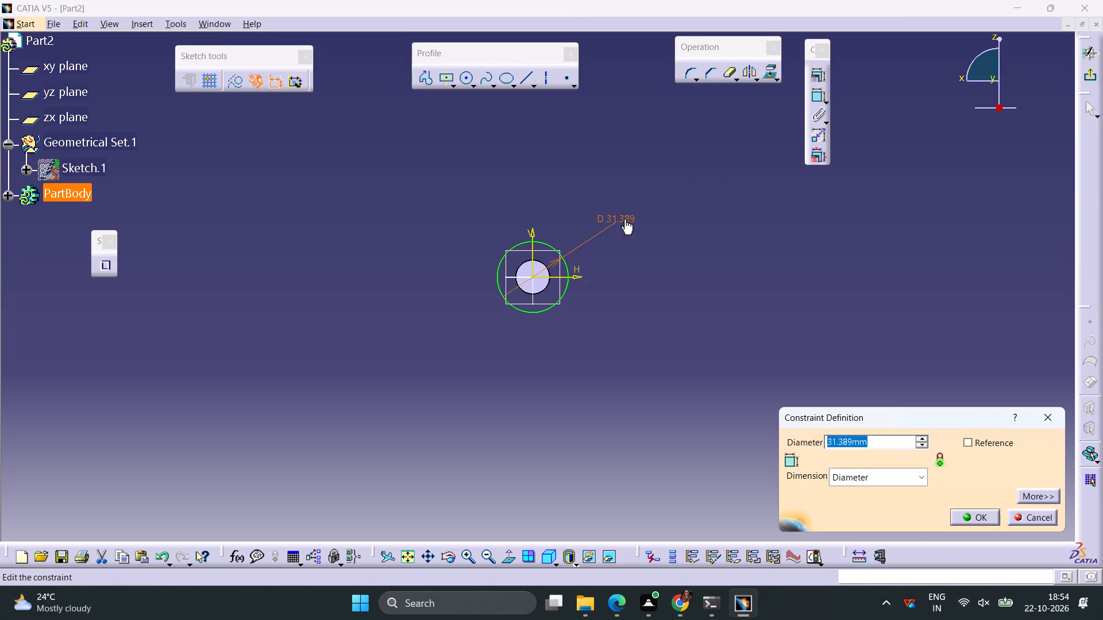
type("23")
key("Return")
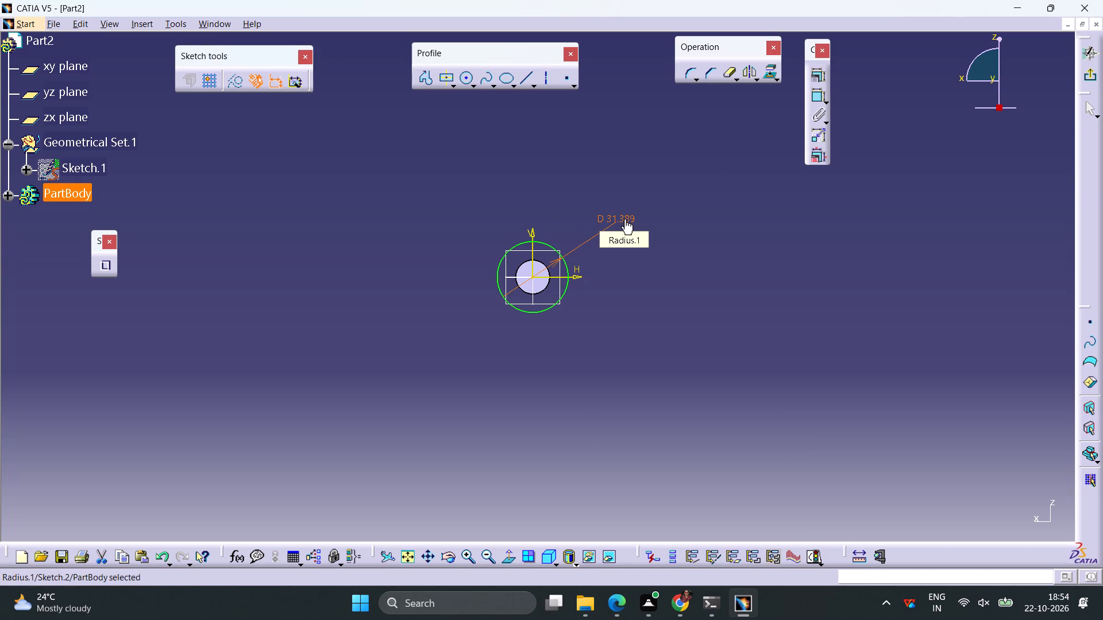
left_click(1086, 76)
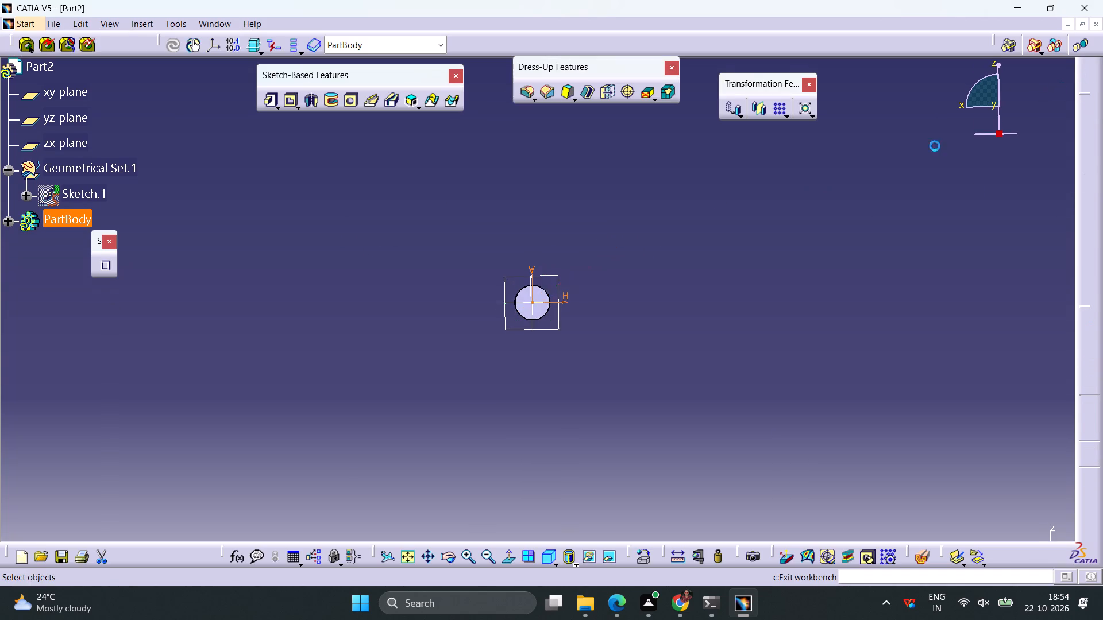
Pad the 23 mm circle sketch outward to a length of 14 mm.
left_click(269, 101)
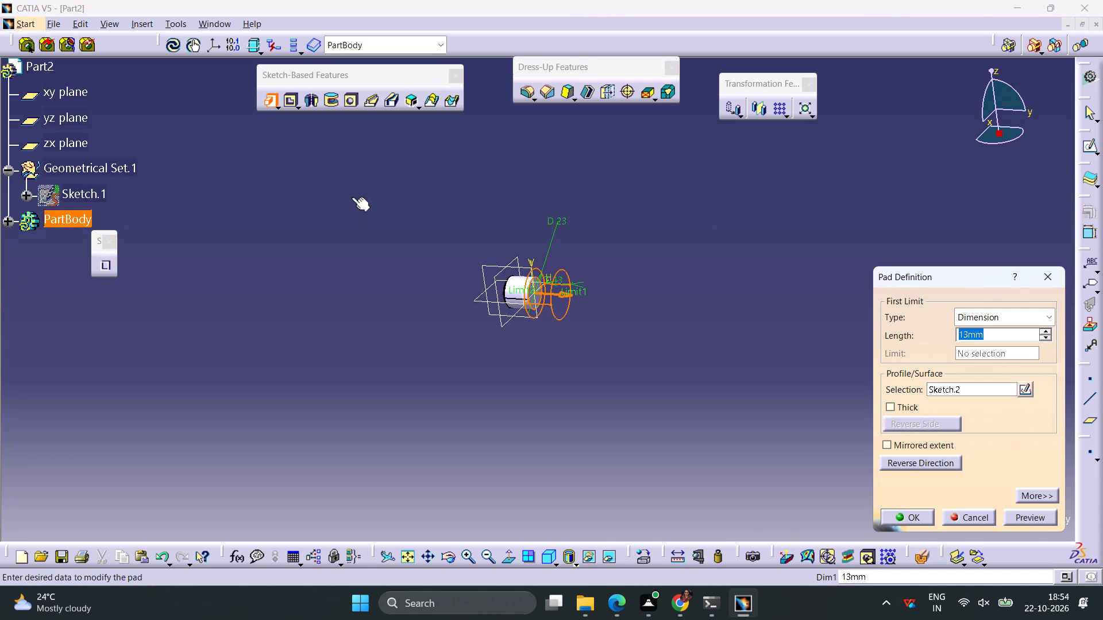
type("14")
key("Return")
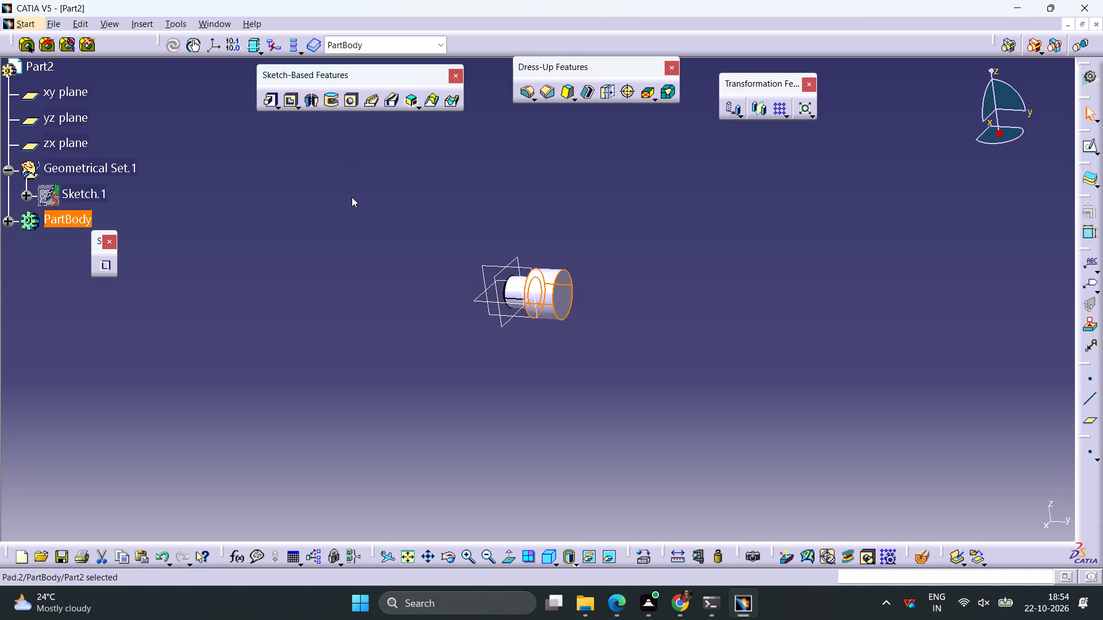
On the 23 mm pad's end face, sketch a concentric circle, constrain its diameter to 40 mm, and exit the sketch.
left_click(586, 311)
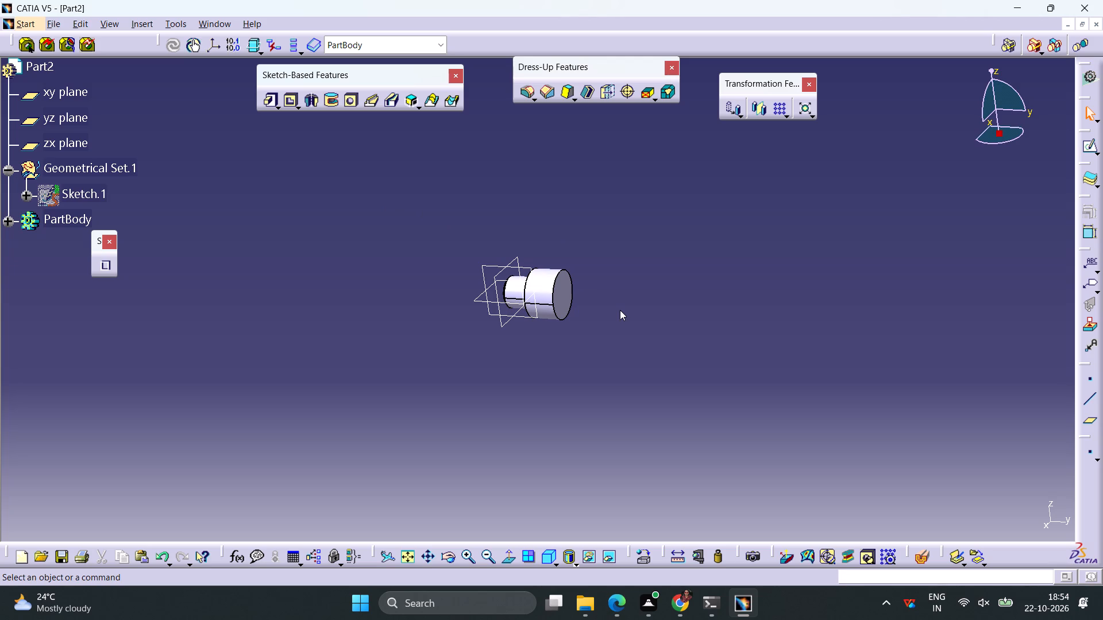
left_click(566, 292)
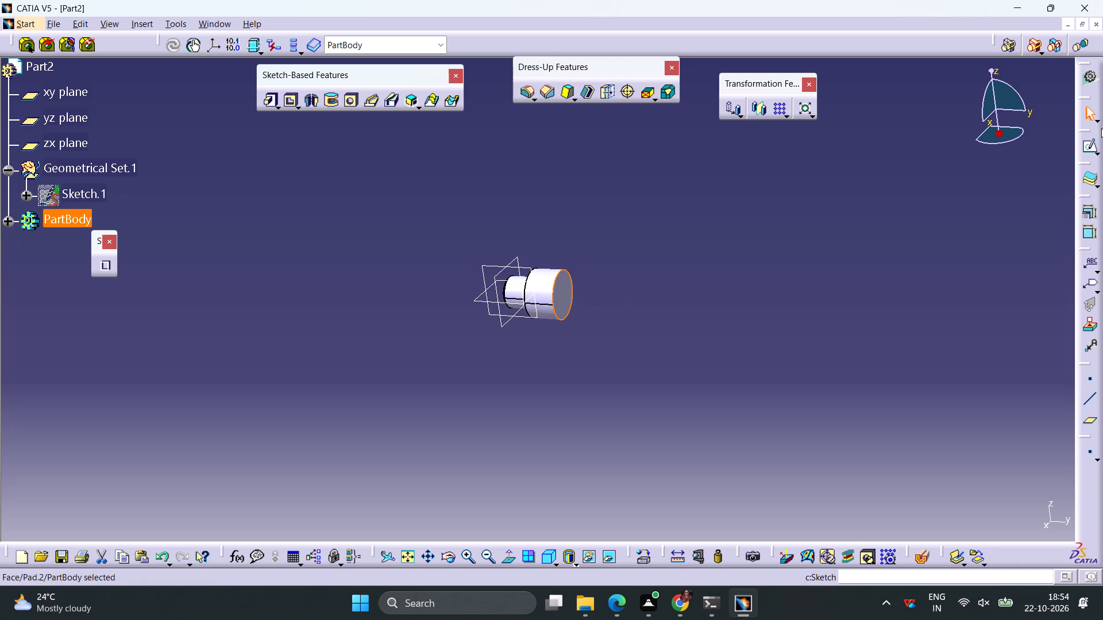
left_click(1089, 144)
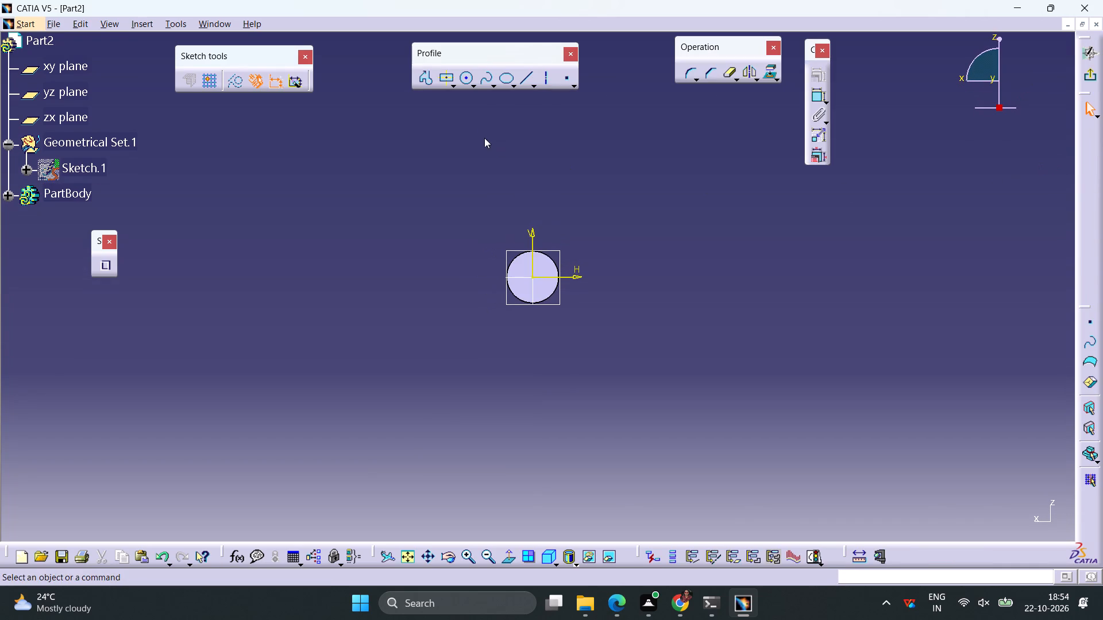
left_click(466, 80)
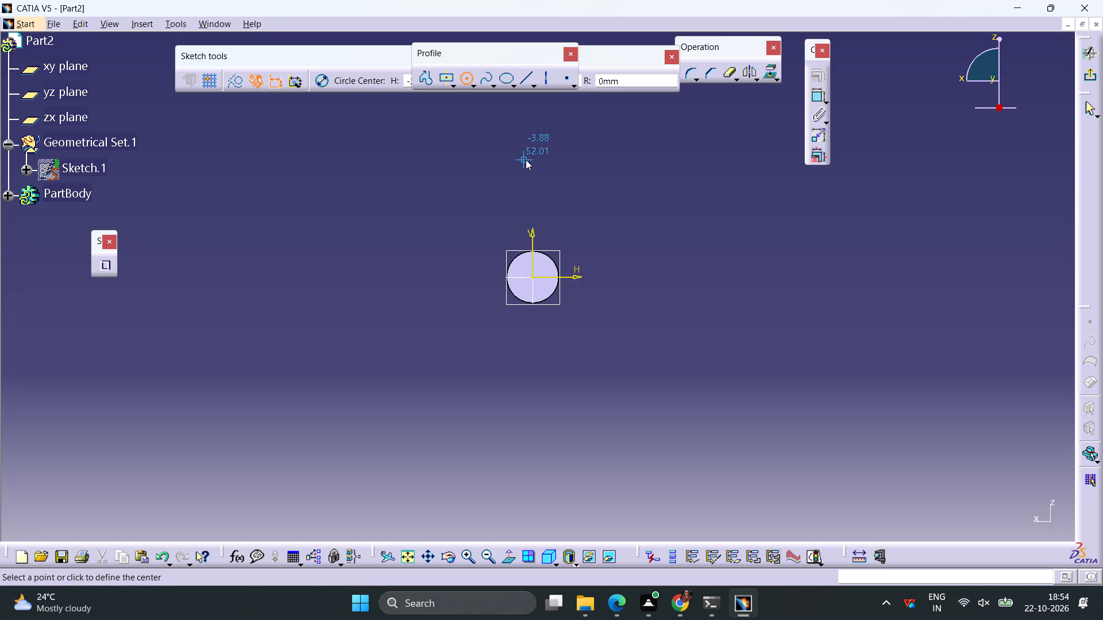
left_click(531, 278)
left_click(594, 240)
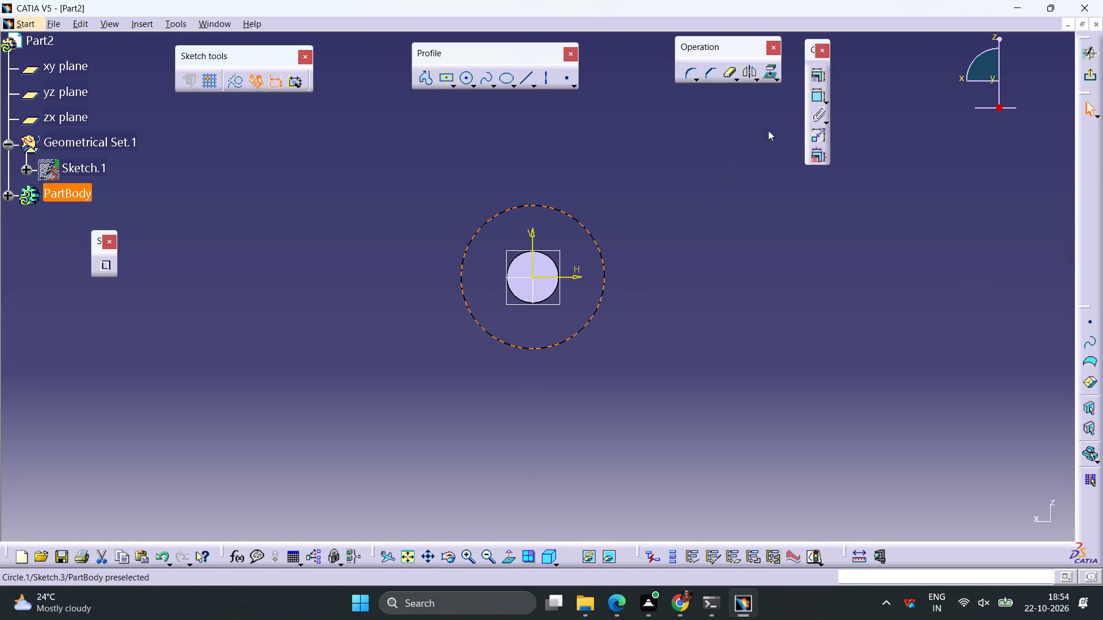
left_click(818, 98)
left_click(645, 199)
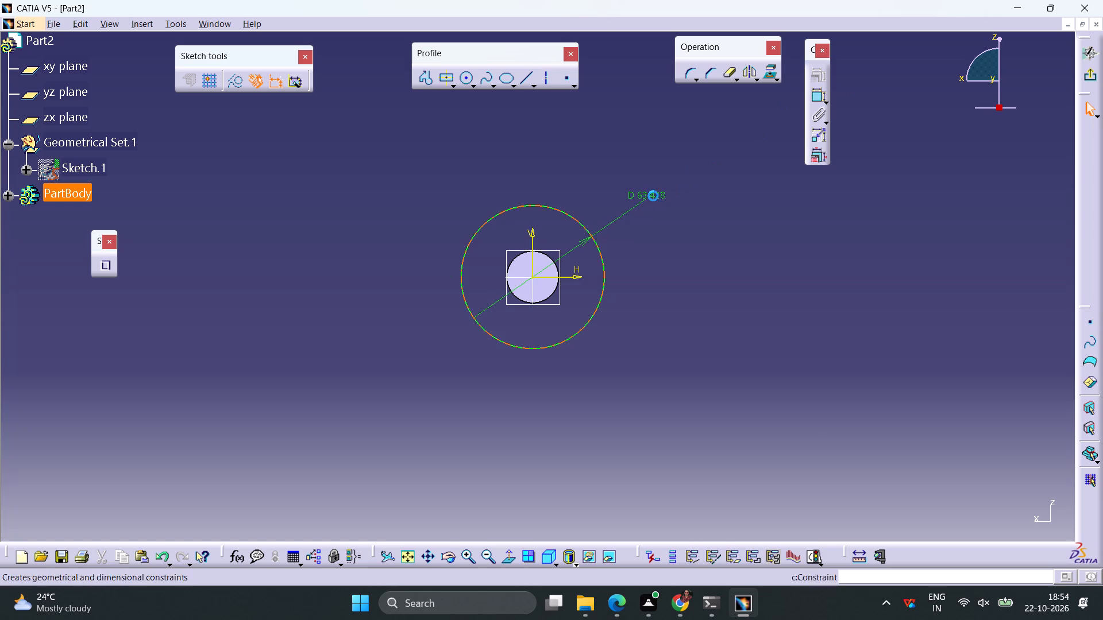
double_click(653, 196)
type("40")
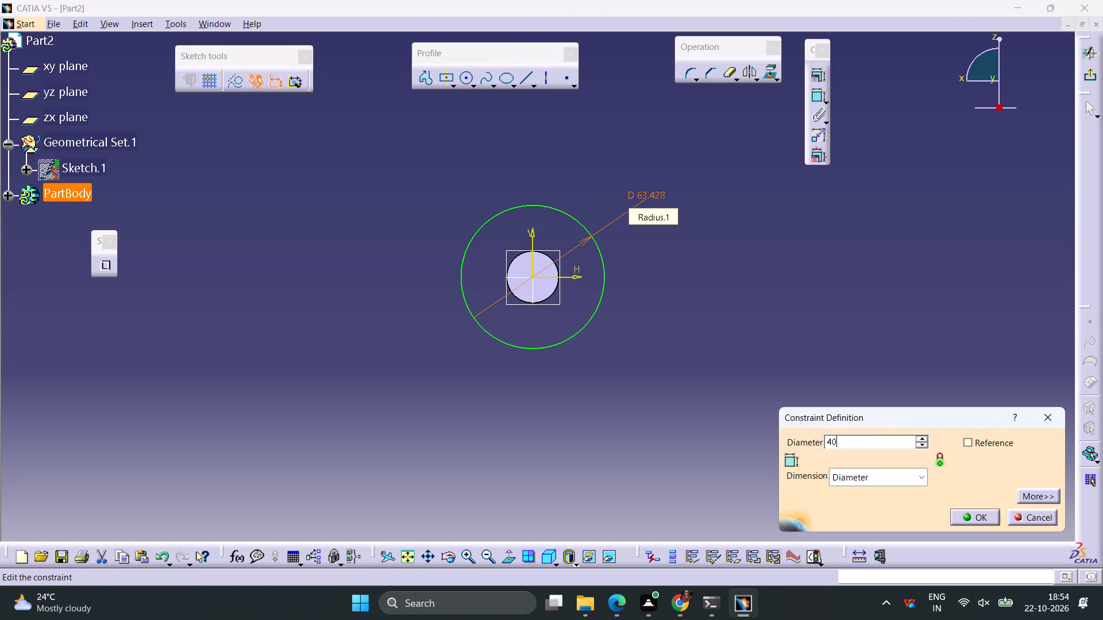
key("Return")
left_click(1085, 79)
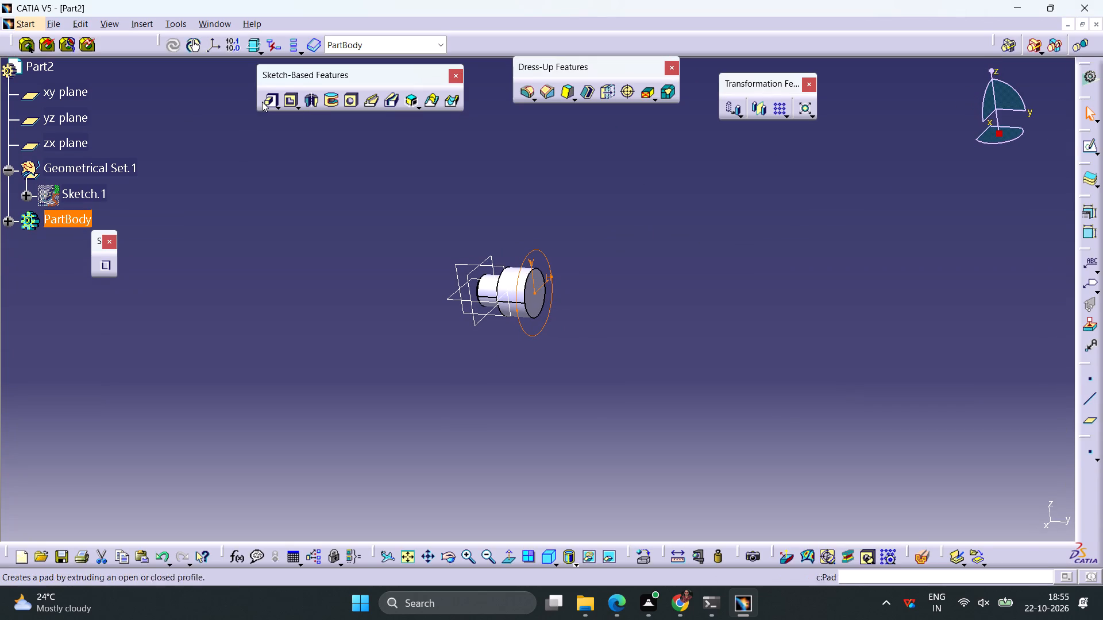
Pad the 40 mm circle sketch outward to a length of 15 mm.
left_click(271, 102)
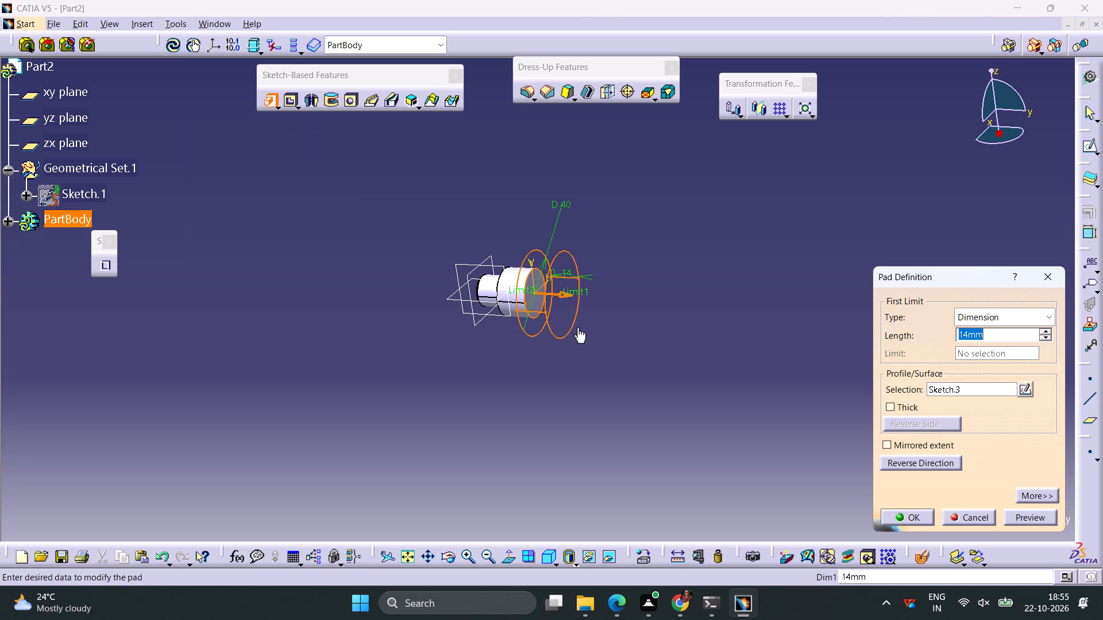
type("15")
key("Return")
left_click(651, 344)
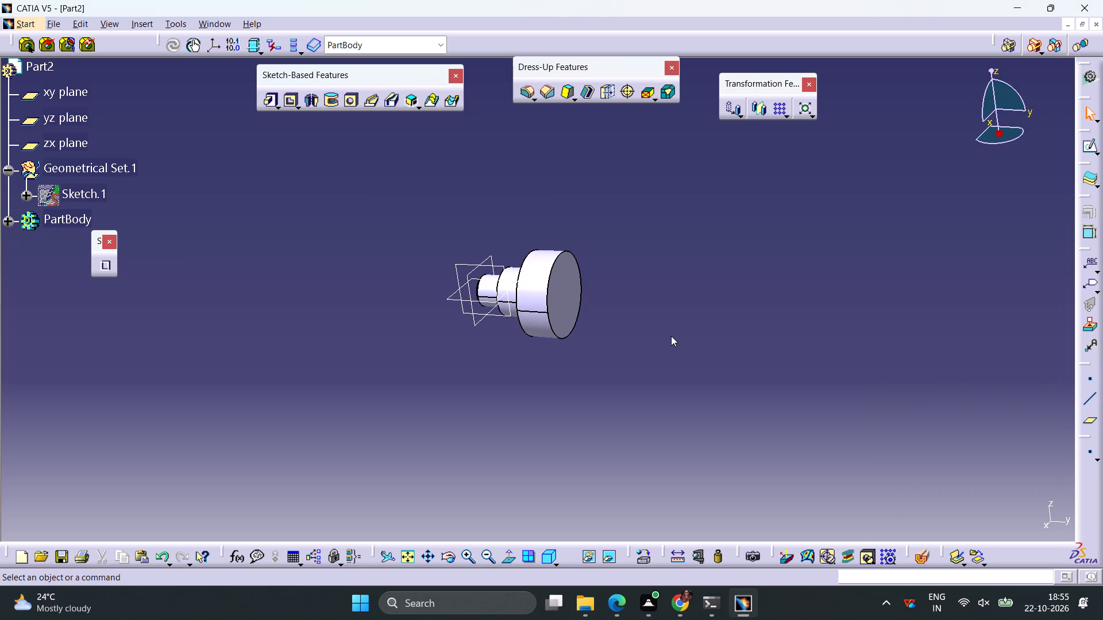
On the 40 mm pad's end face, sketch a concentric circle 31 mm in diameter and convert it to a construction element.
left_click(561, 299)
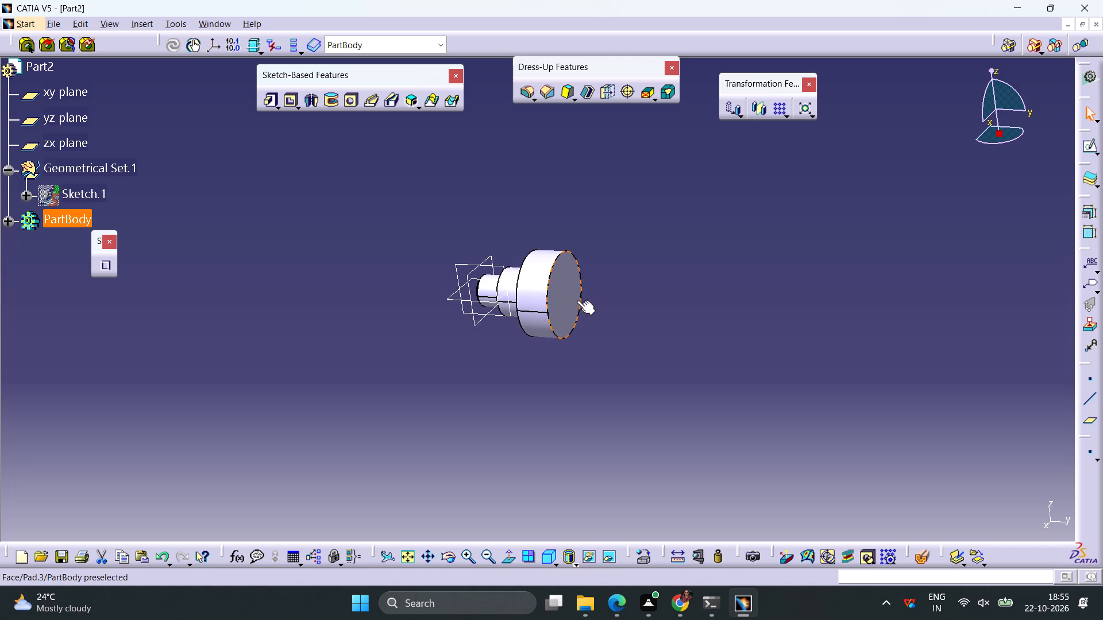
left_click(1087, 148)
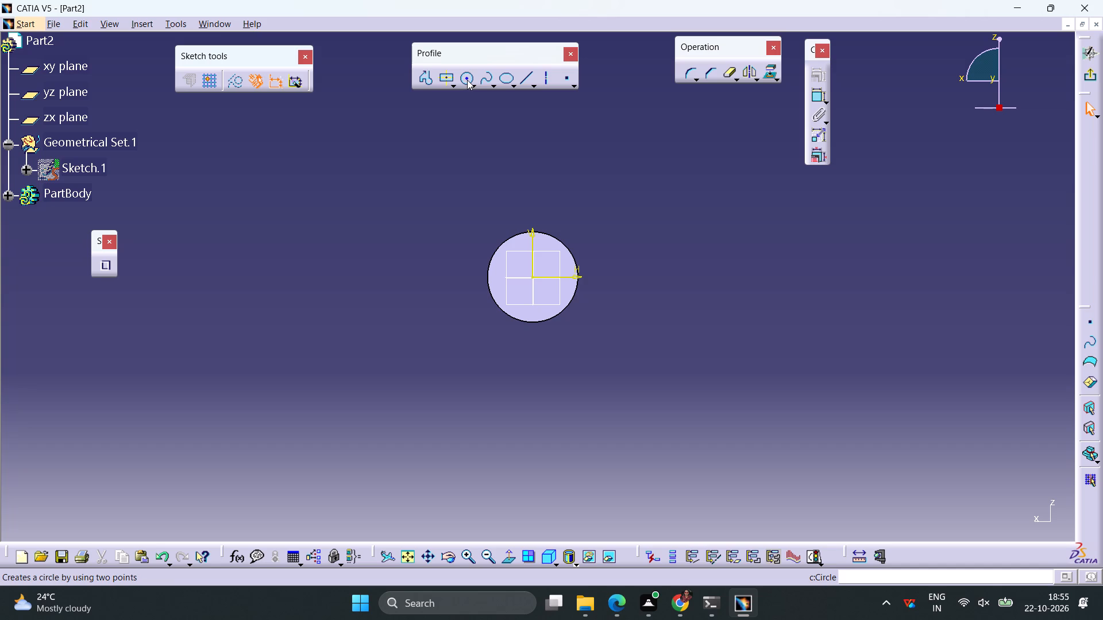
middle_click_drag(574, 323, 569, 259, "ctrl")
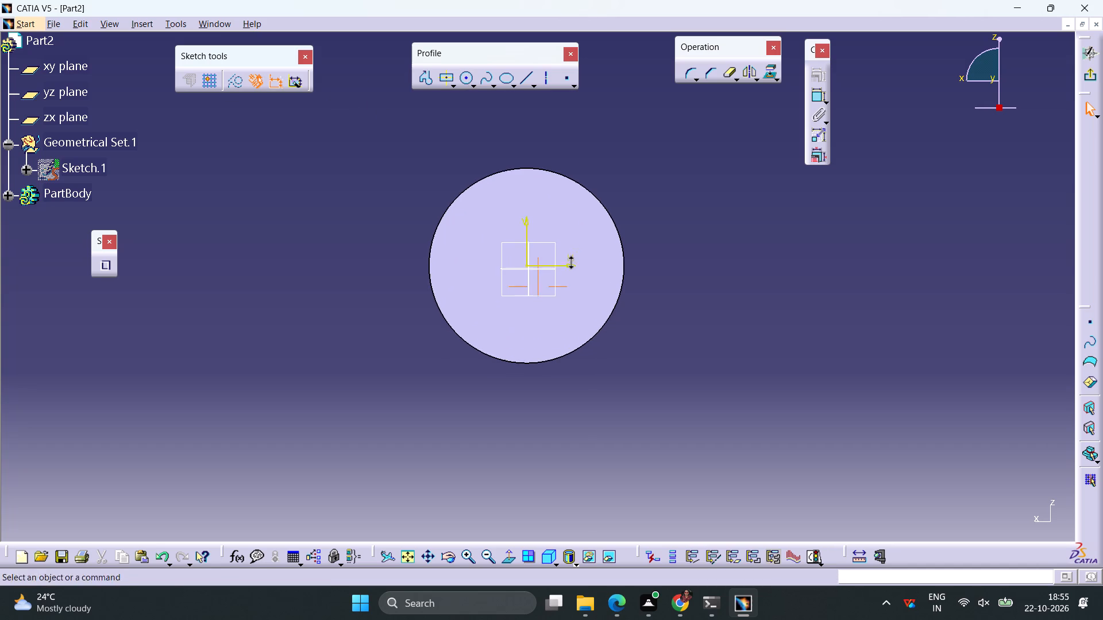
middle_click_drag(569, 259, 569, 258, "ctrl")
left_click(462, 78)
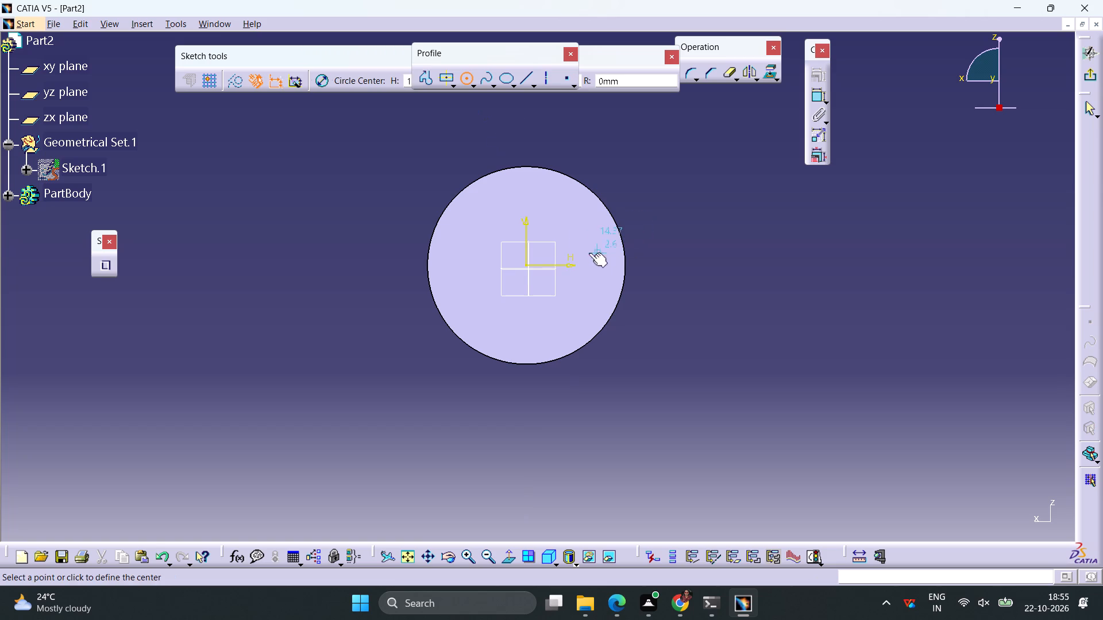
left_click(527, 262)
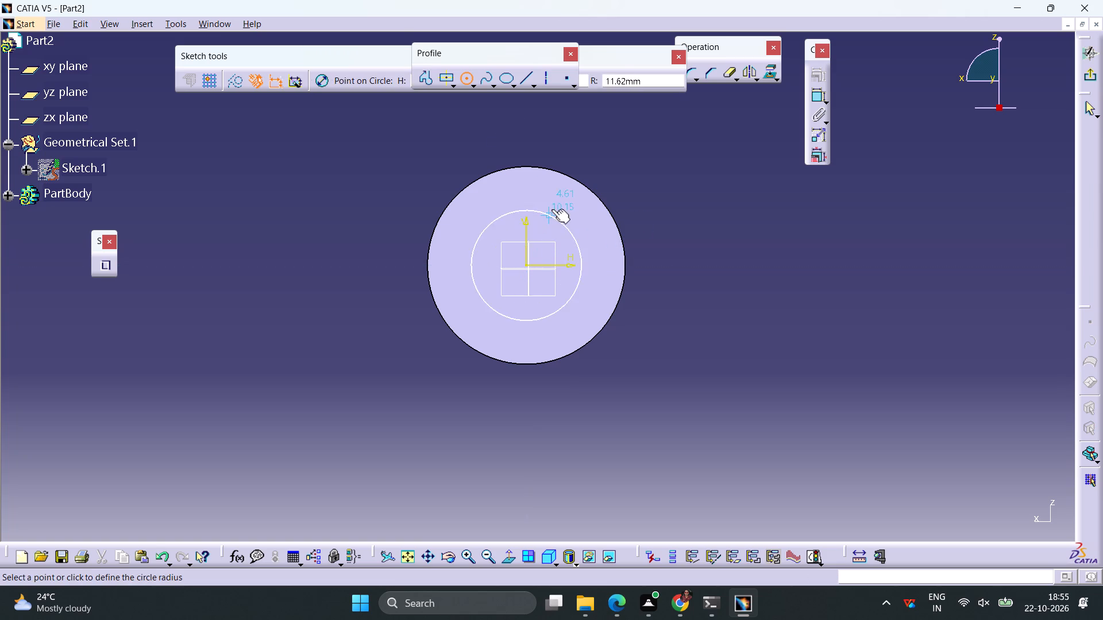
left_click(551, 209)
left_click(813, 92)
left_click(701, 223)
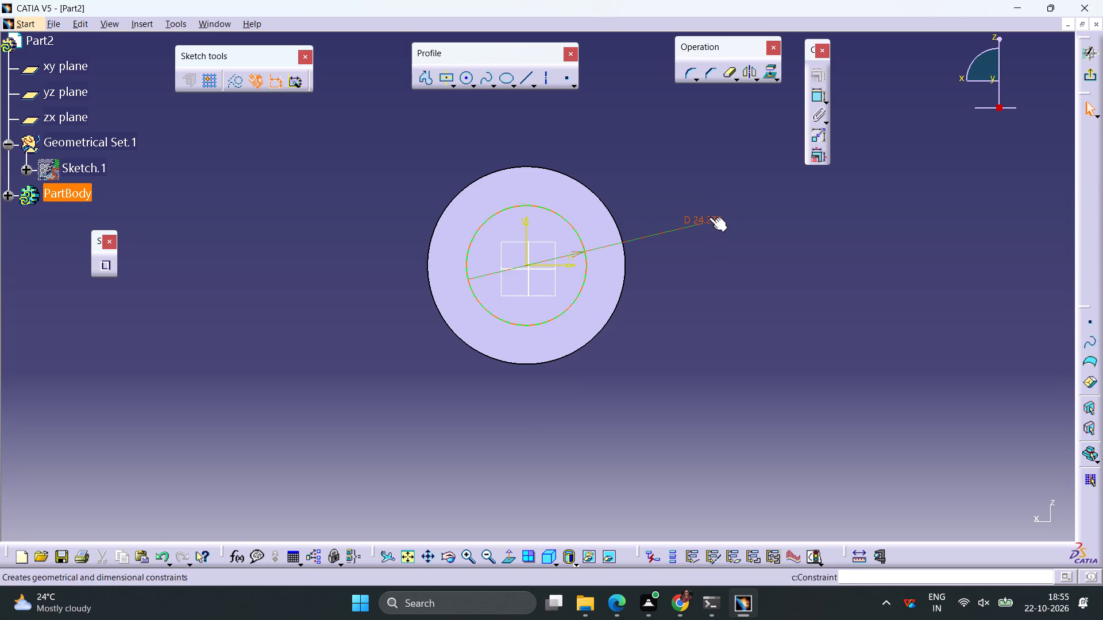
double_click(709, 217)
type("31")
key("Return")
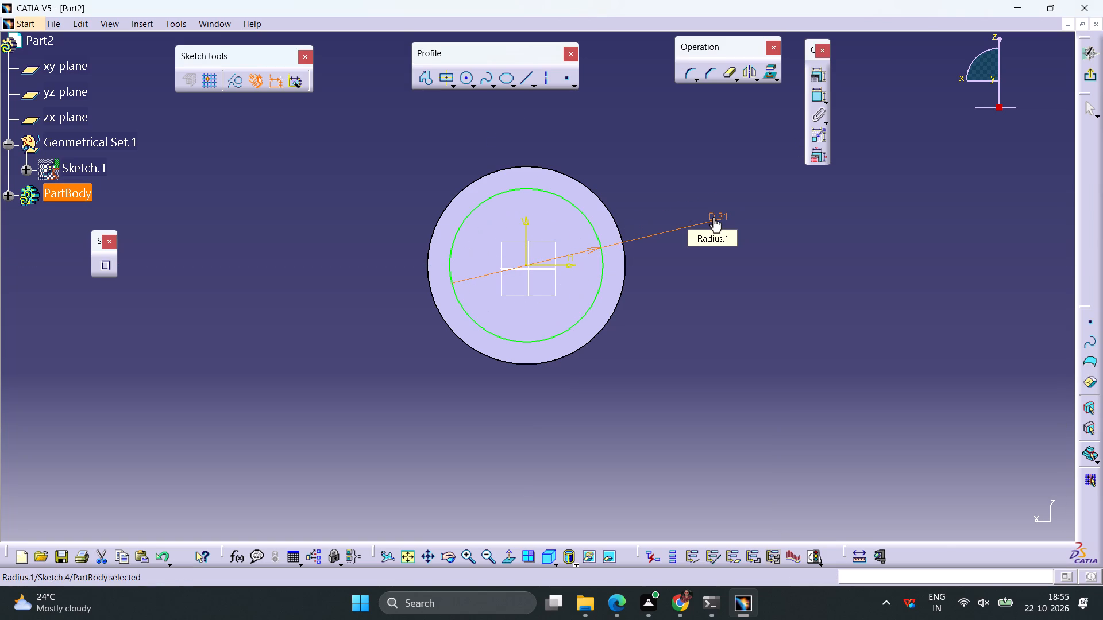
left_click(700, 175)
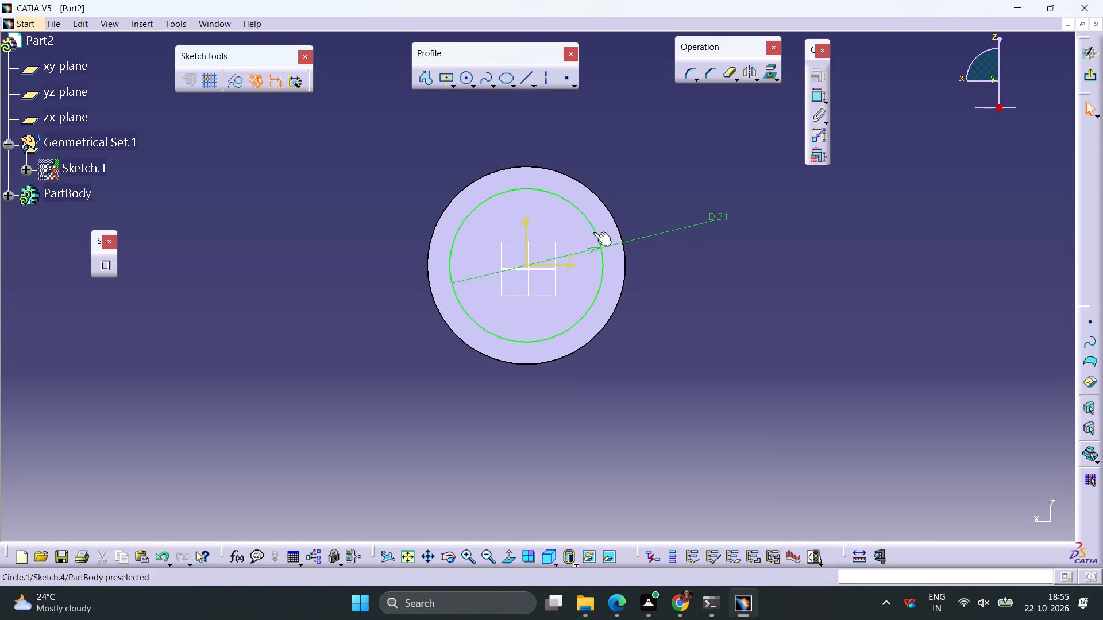
left_click(593, 232)
left_click(234, 86)
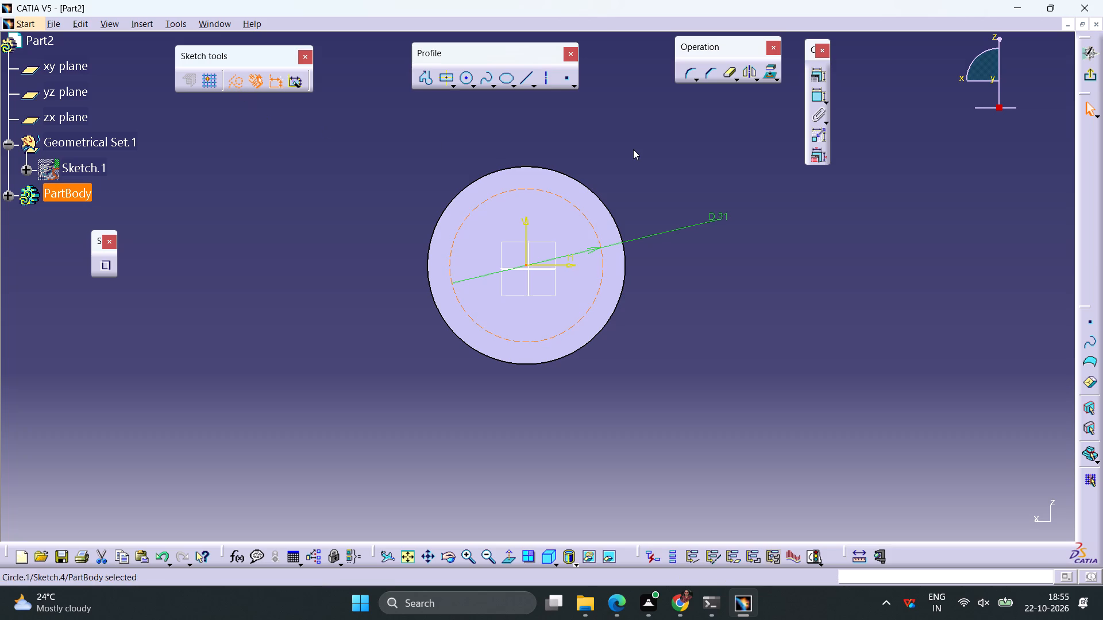
Project the 40 mm pad's outer circular edge into the sketch and make the projected circle a standard element.
left_click(602, 199)
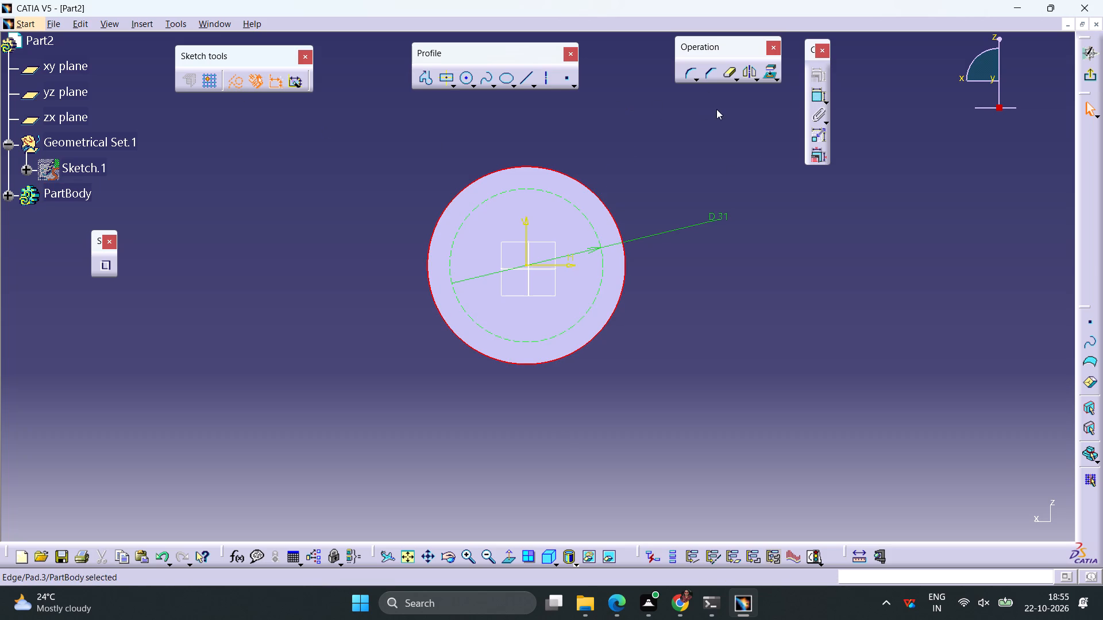
left_click(768, 74)
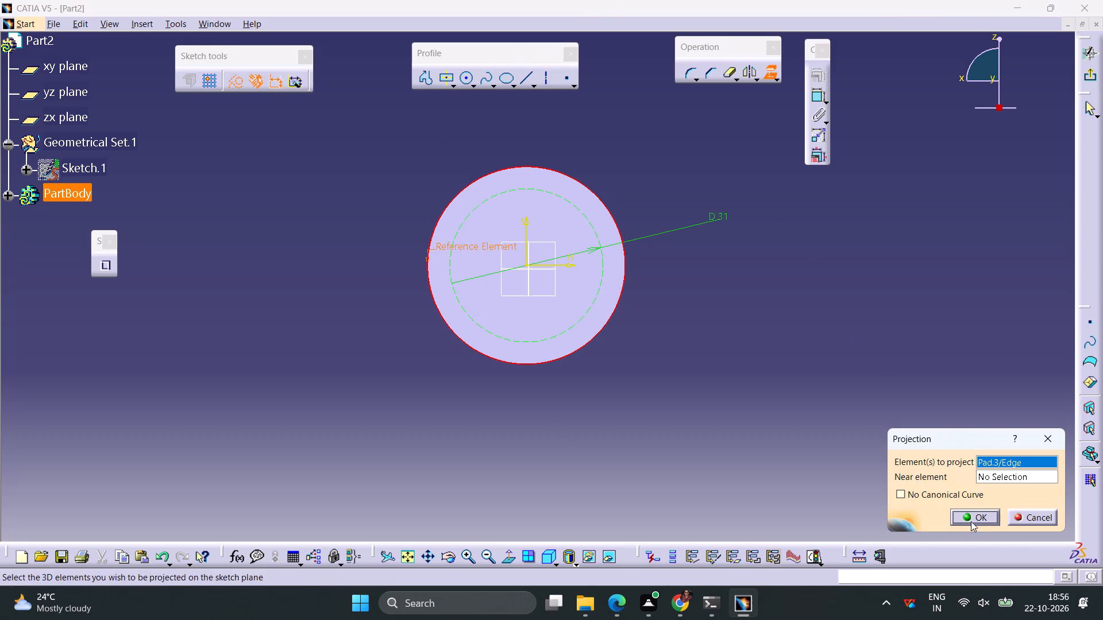
left_click(971, 519)
middle_click_drag(603, 205, 605, 171, "ctrl")
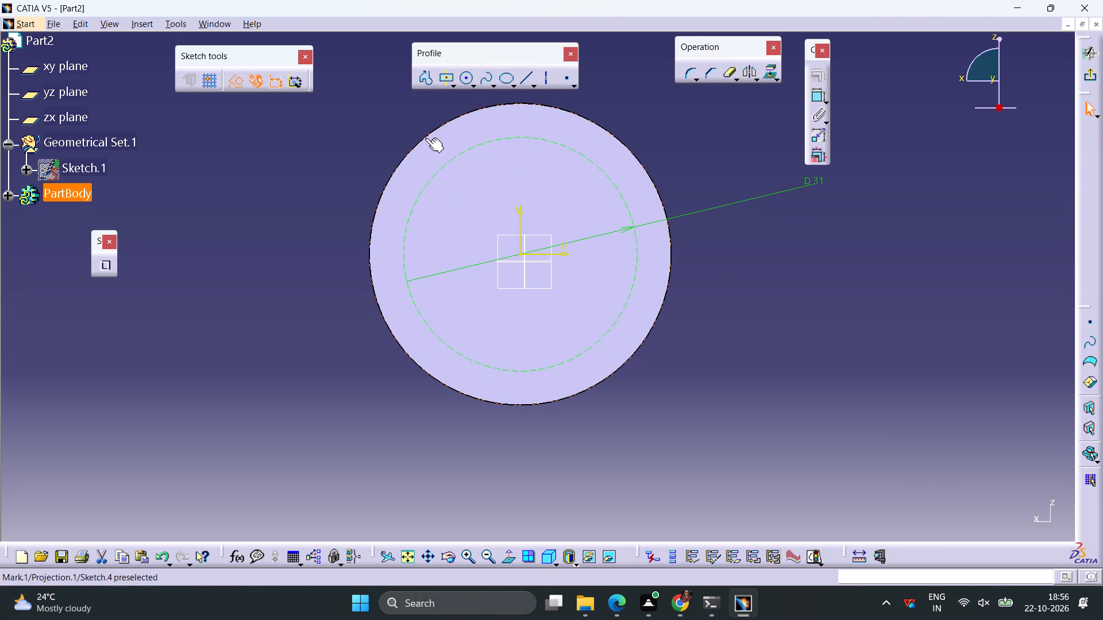
left_click(425, 138)
left_click(241, 87)
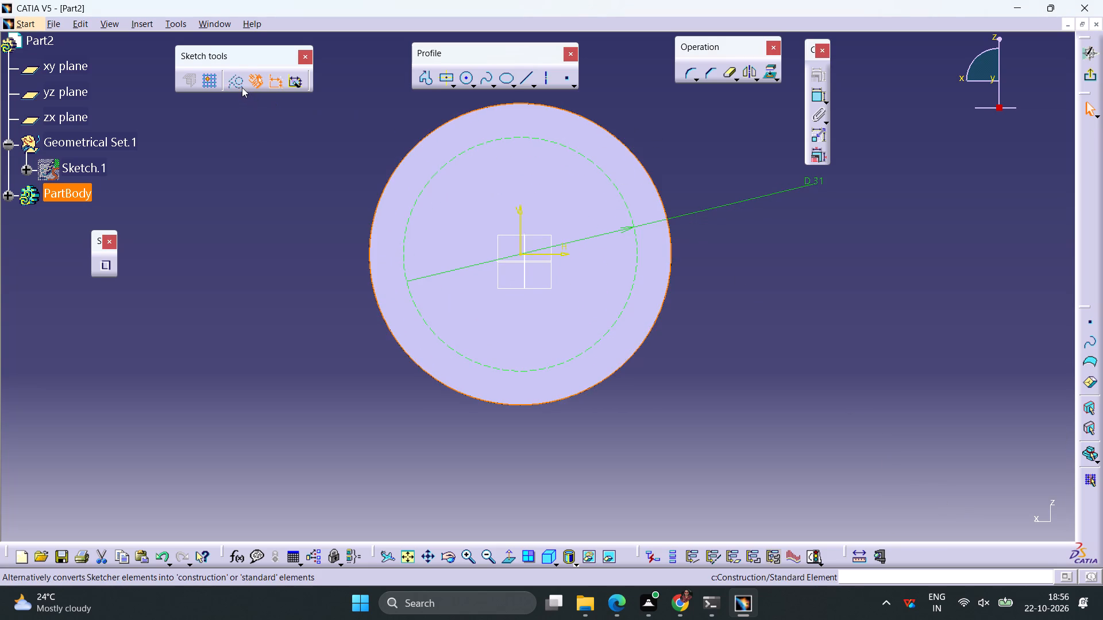
left_click(722, 336)
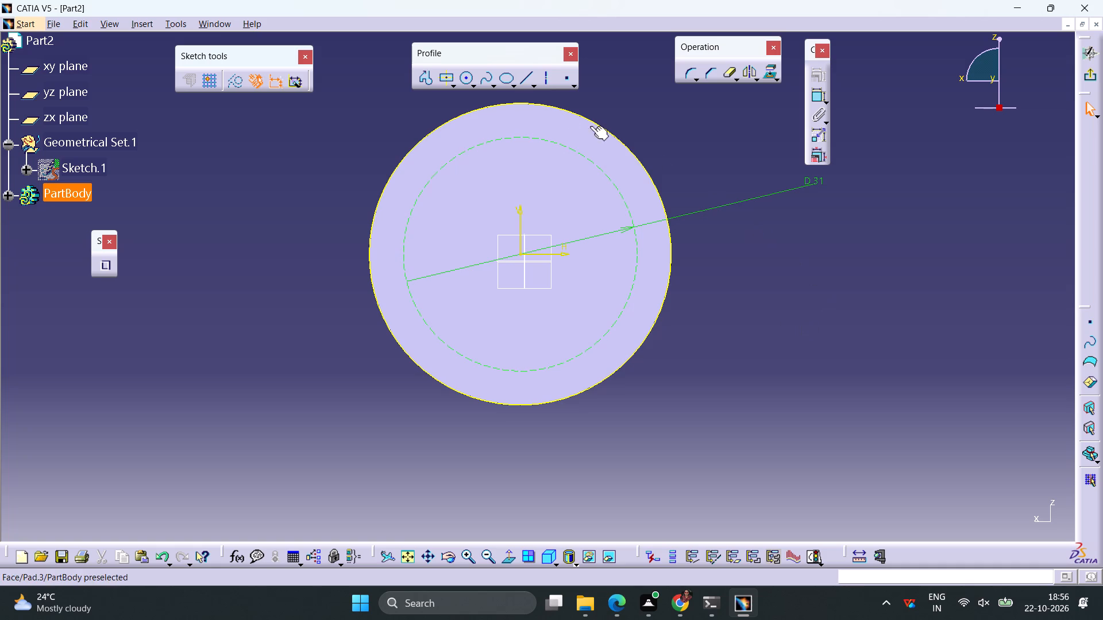
Draw a three-point arc with limits from the projected circle's top to the construction circle and set its radius to 36 mm.
left_click(472, 83)
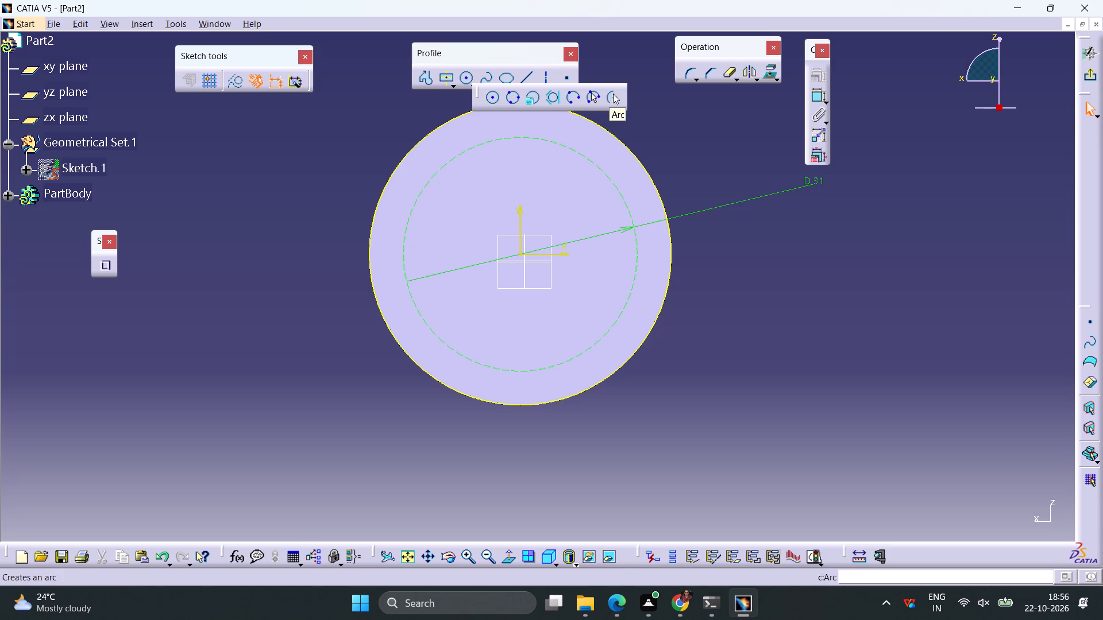
left_click(592, 96)
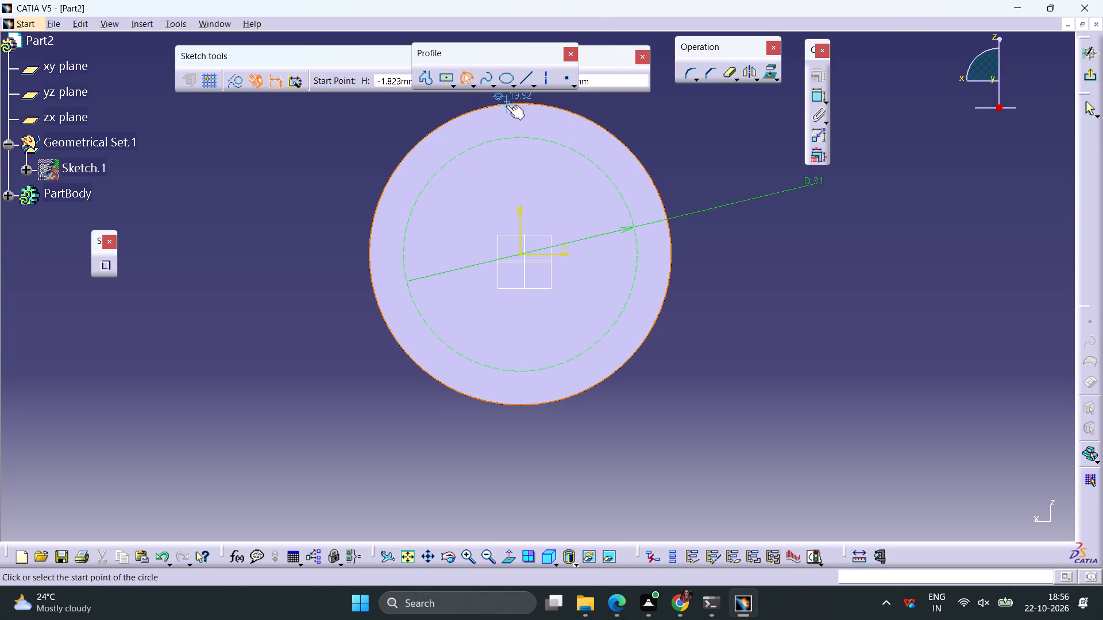
left_click(508, 103)
left_click(497, 142)
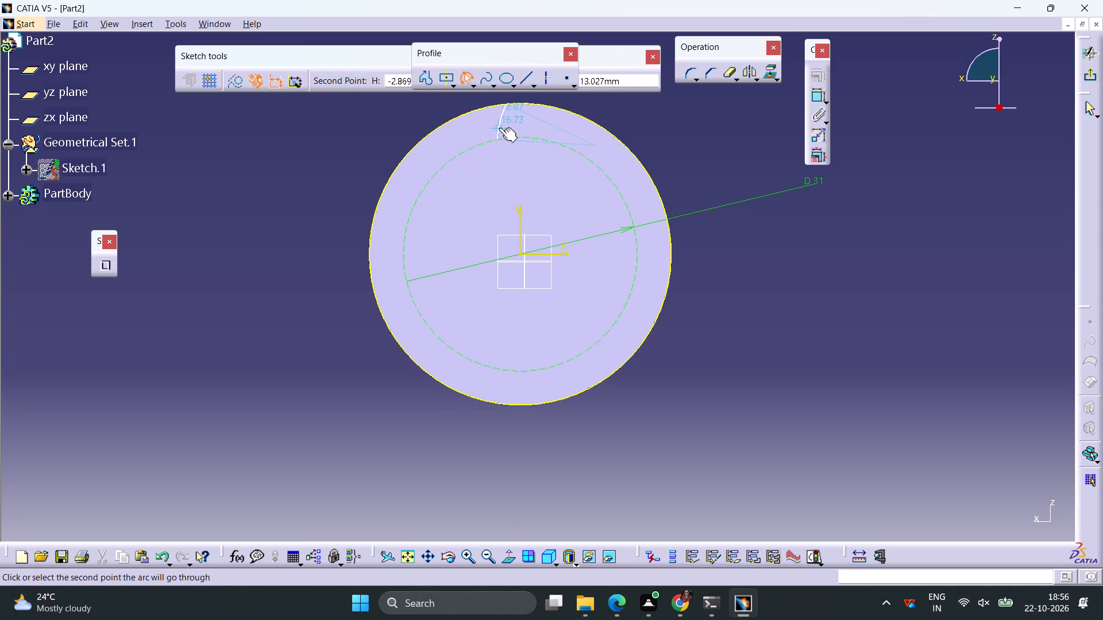
left_click(499, 127)
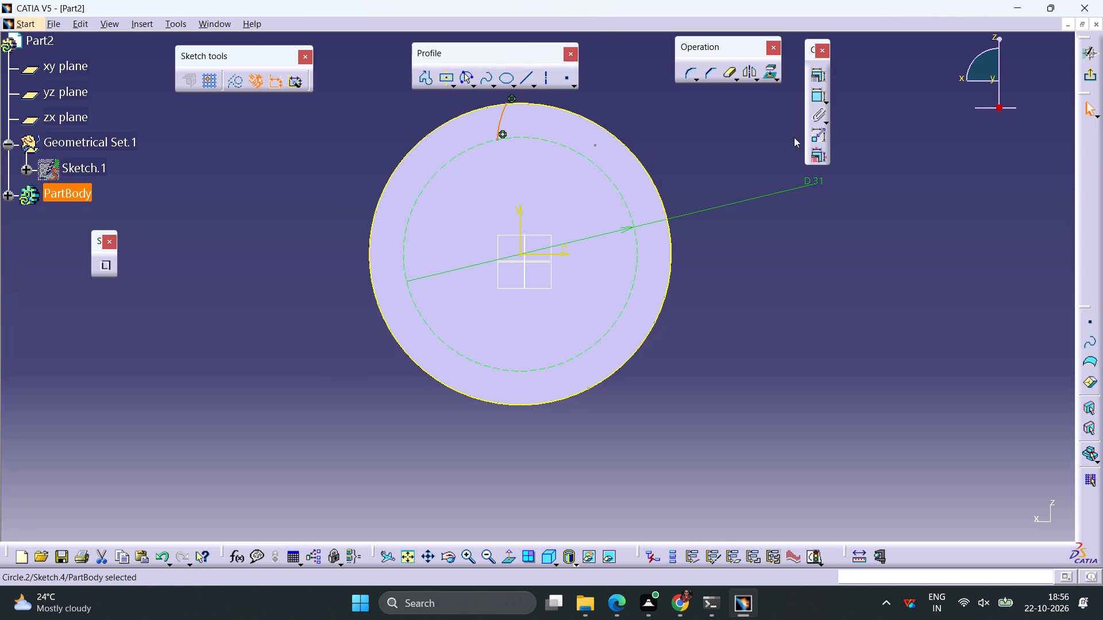
left_click(817, 93)
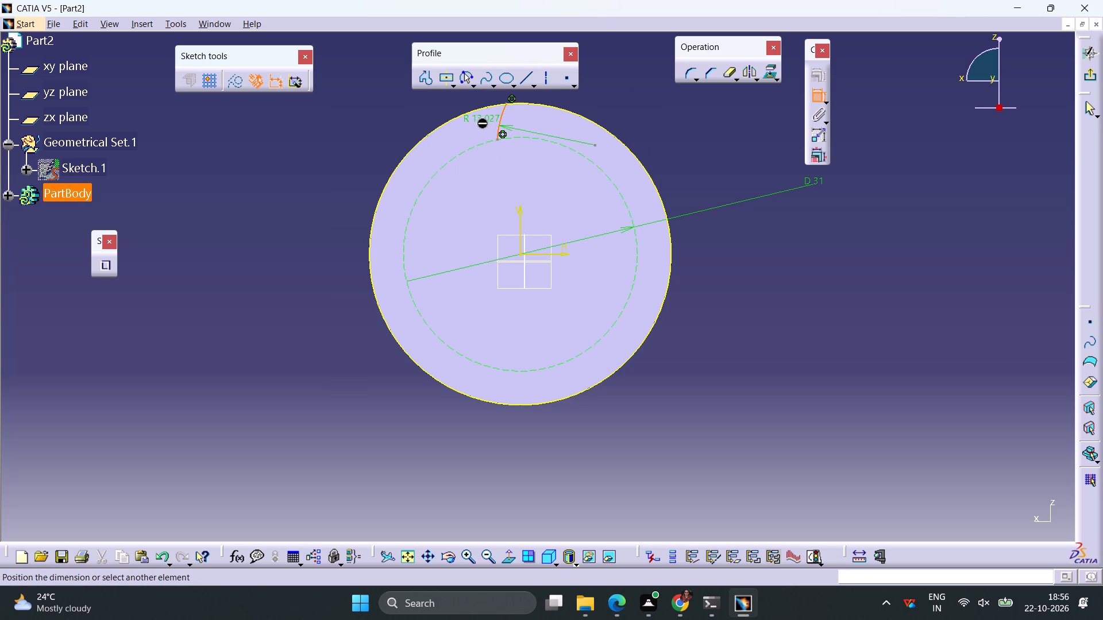
left_click(481, 122)
double_click(484, 118)
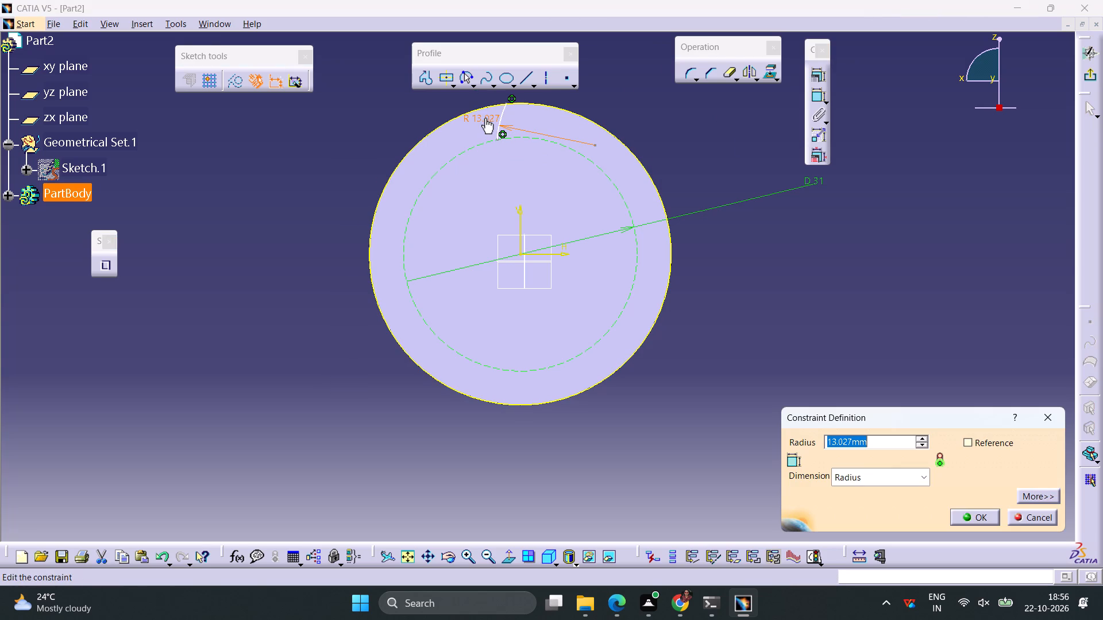
type("36")
key("Return")
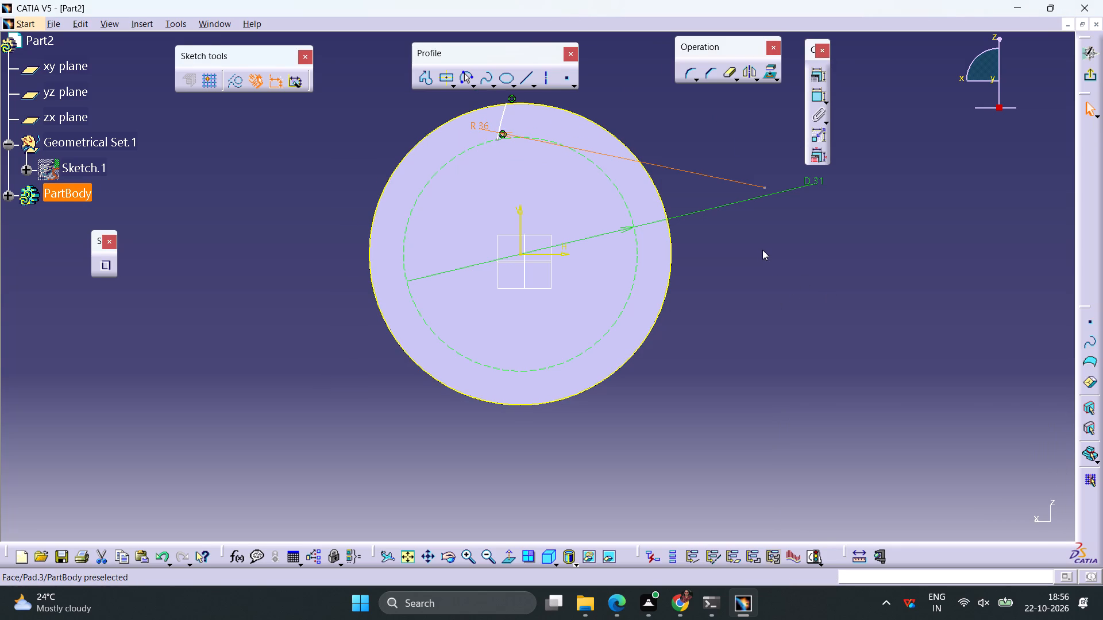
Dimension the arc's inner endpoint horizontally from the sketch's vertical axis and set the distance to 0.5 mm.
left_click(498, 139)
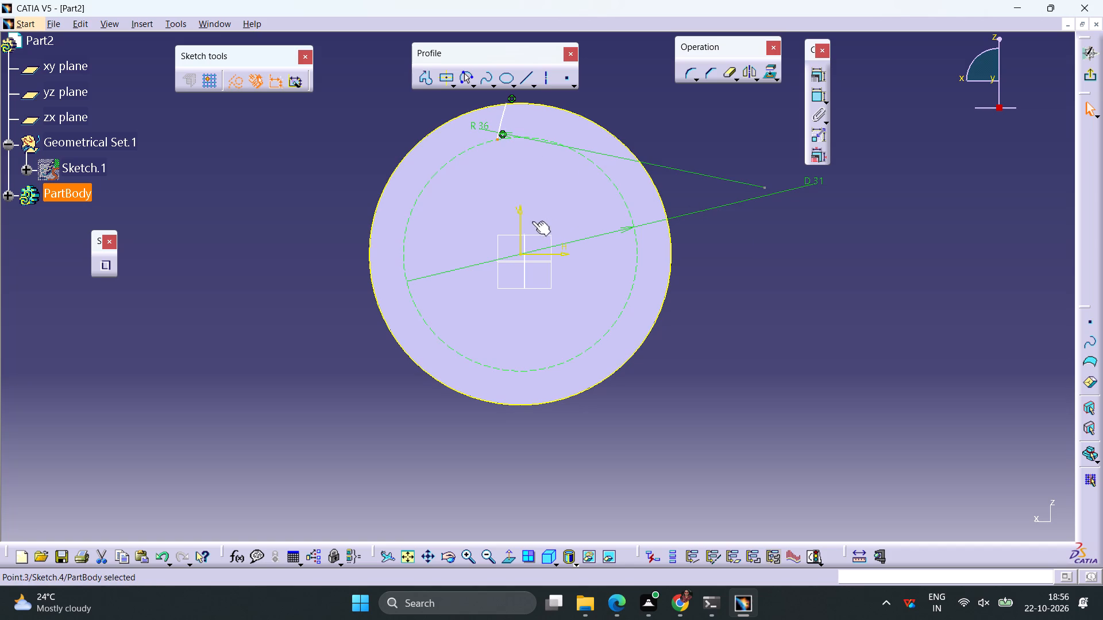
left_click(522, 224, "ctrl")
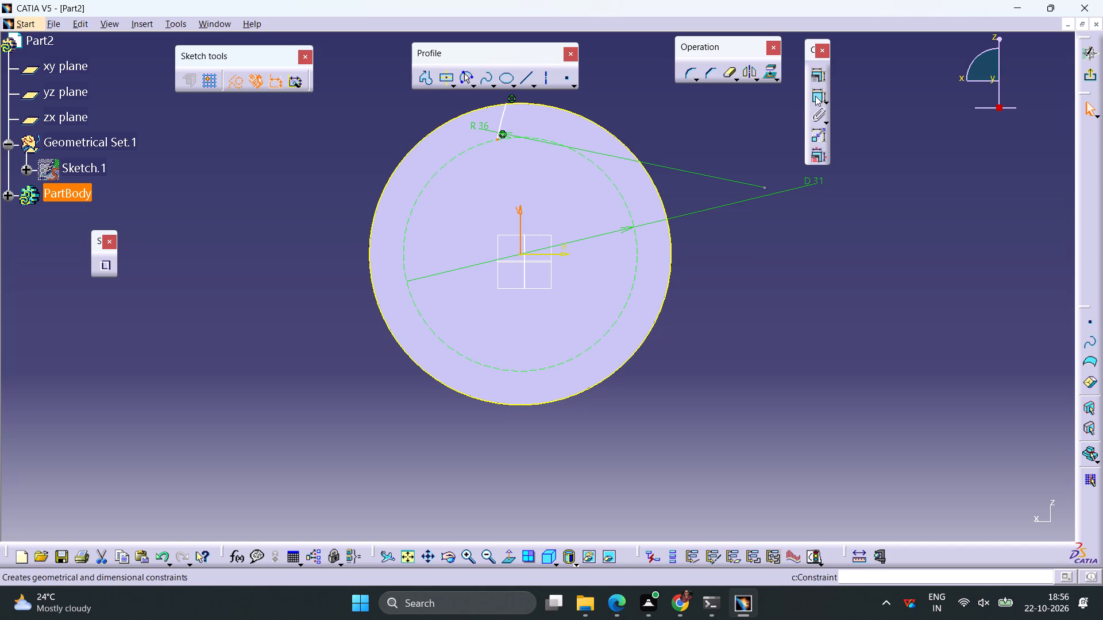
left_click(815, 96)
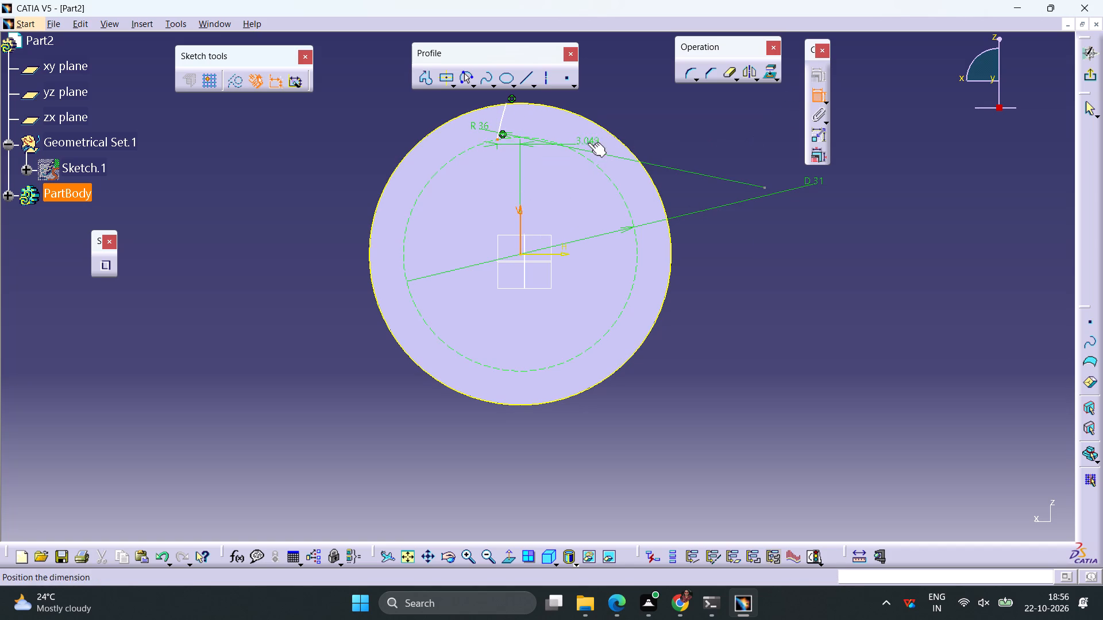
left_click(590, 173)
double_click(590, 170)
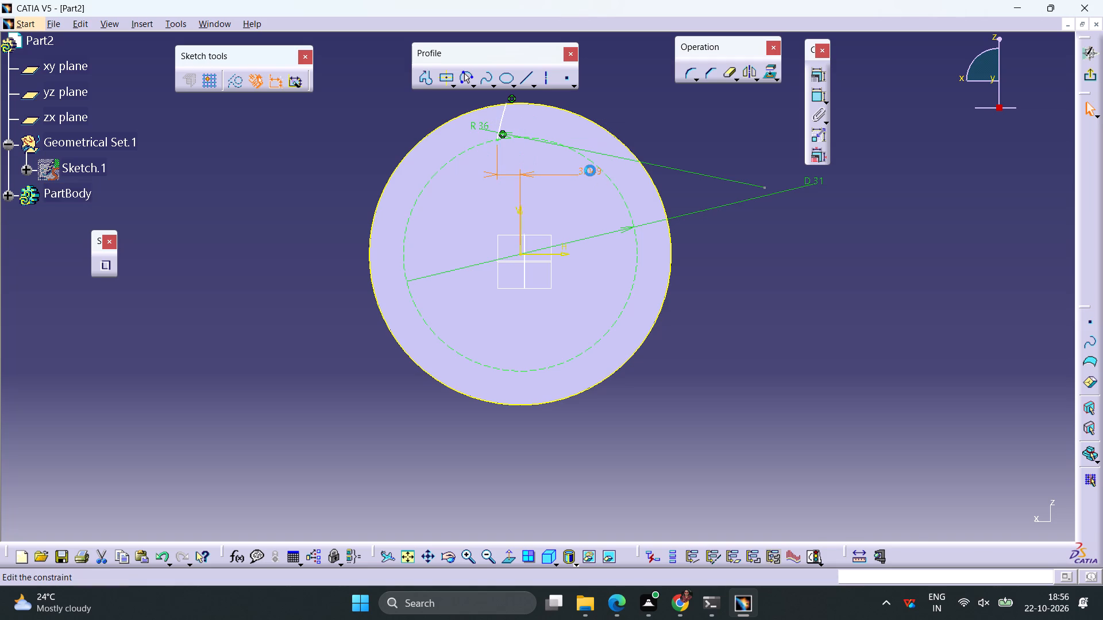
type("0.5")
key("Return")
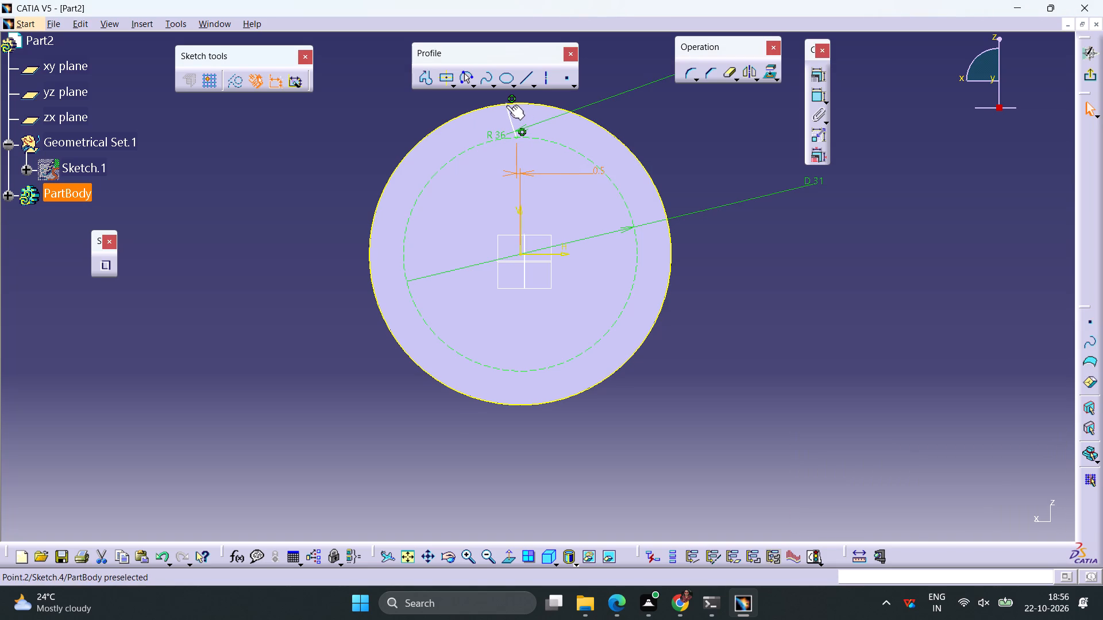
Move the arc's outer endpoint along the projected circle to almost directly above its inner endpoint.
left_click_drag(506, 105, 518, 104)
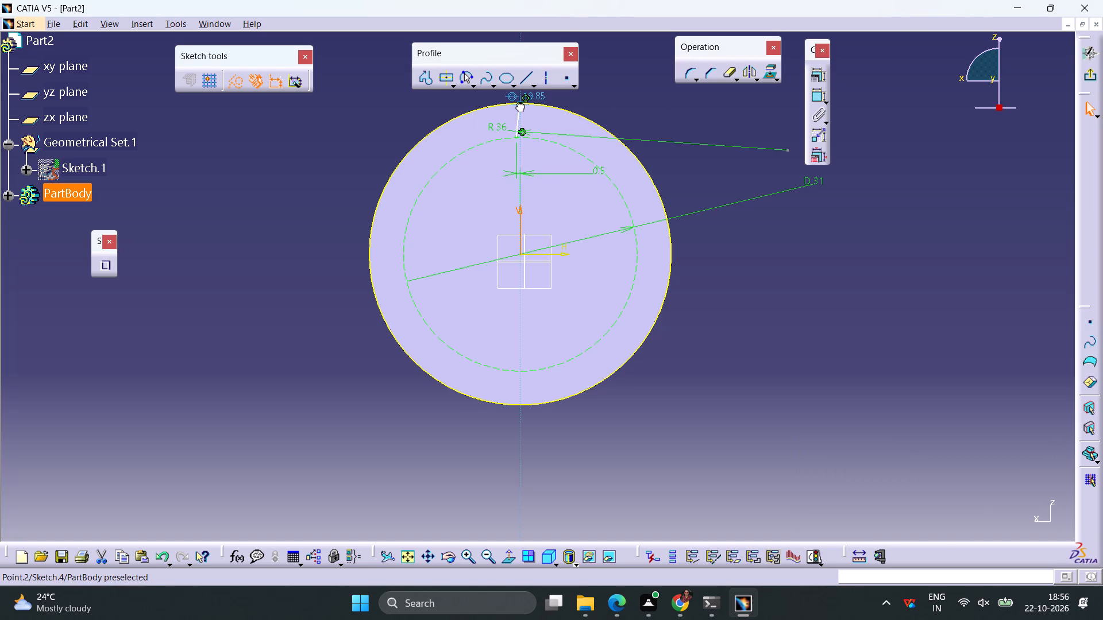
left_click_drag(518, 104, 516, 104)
Delete the arc's 36 mm radius dimension.
left_click(495, 131)
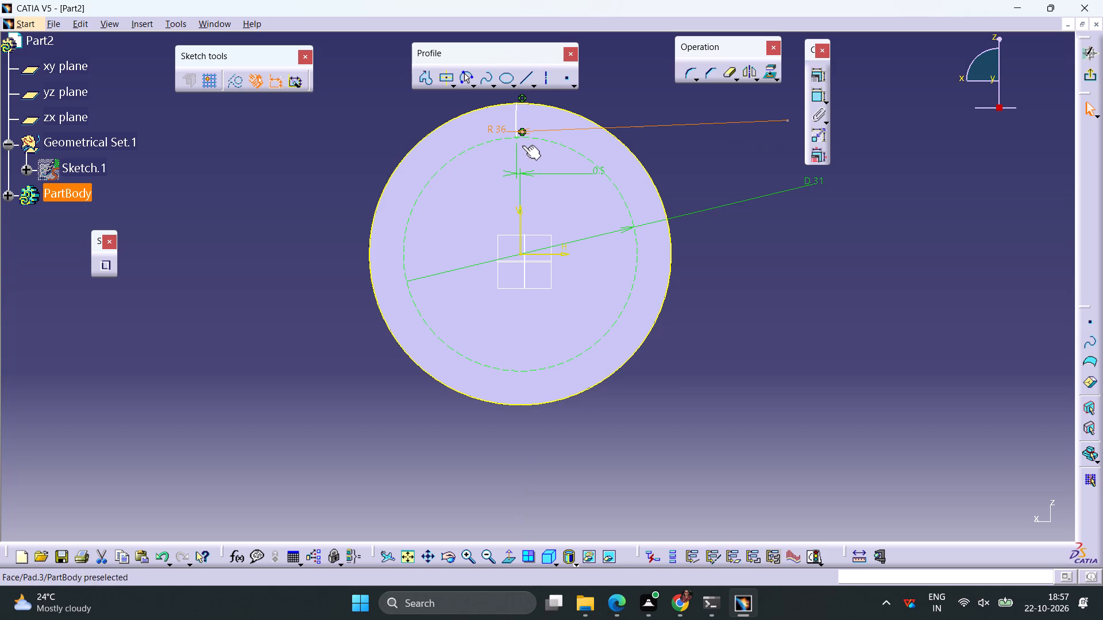
key("Delete")
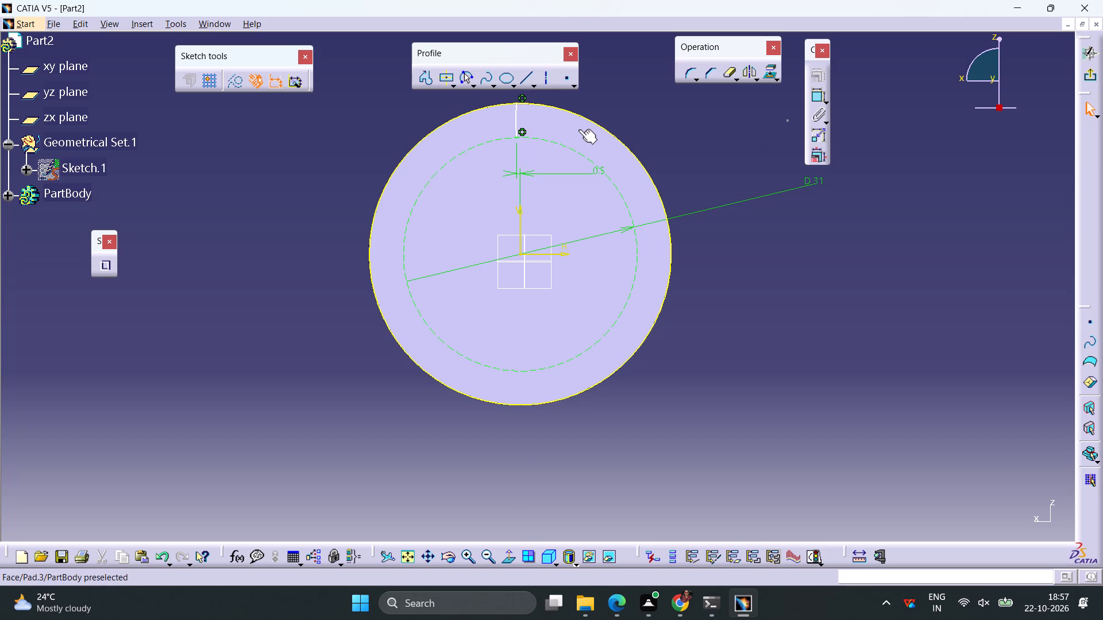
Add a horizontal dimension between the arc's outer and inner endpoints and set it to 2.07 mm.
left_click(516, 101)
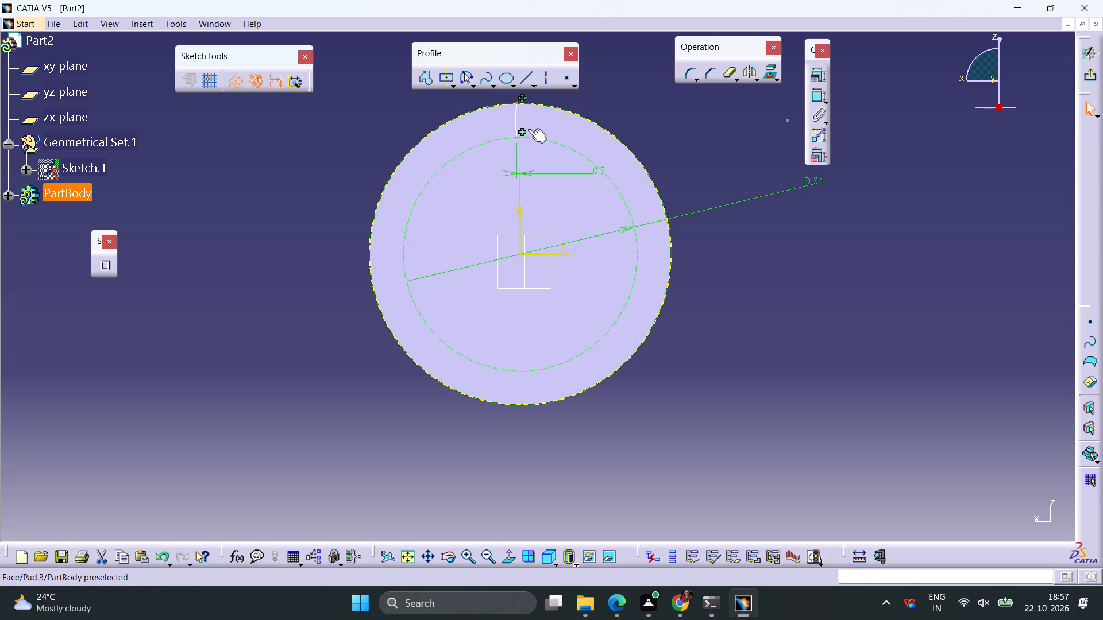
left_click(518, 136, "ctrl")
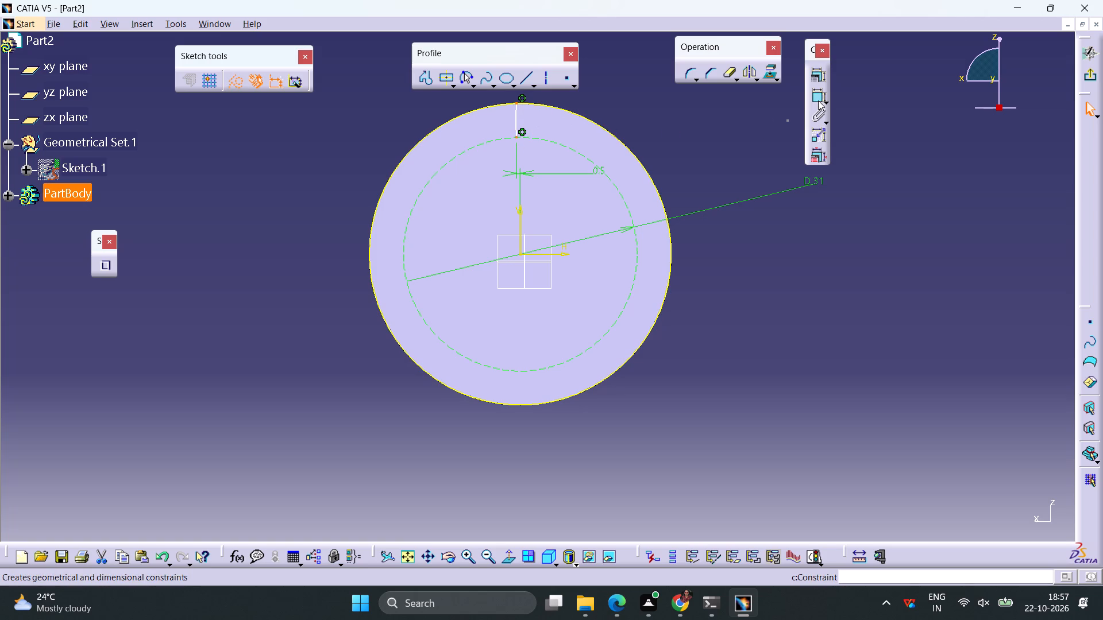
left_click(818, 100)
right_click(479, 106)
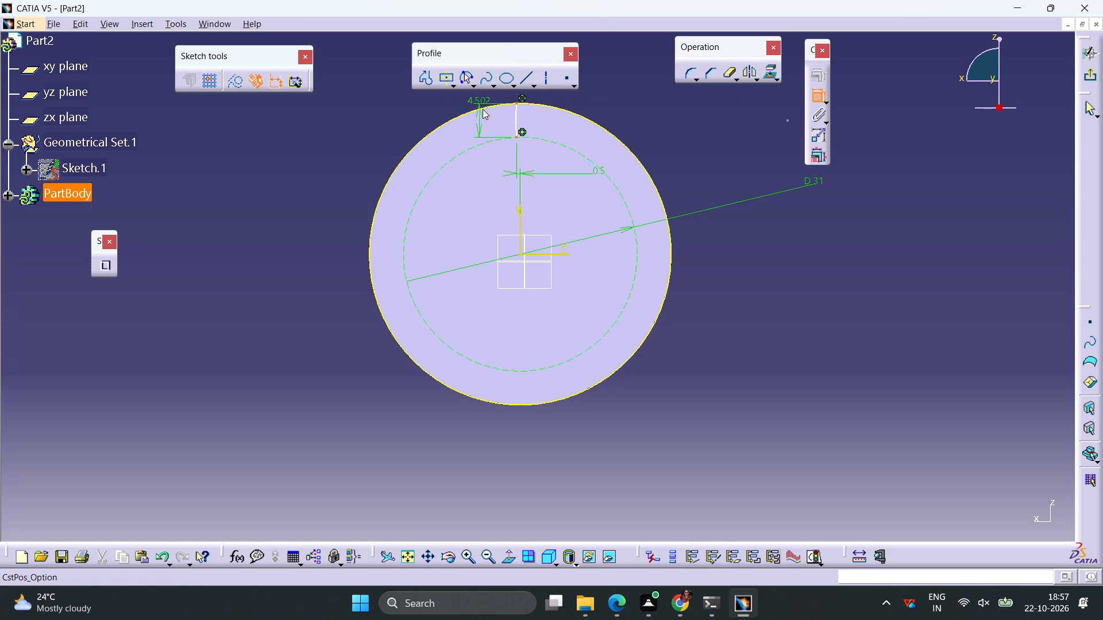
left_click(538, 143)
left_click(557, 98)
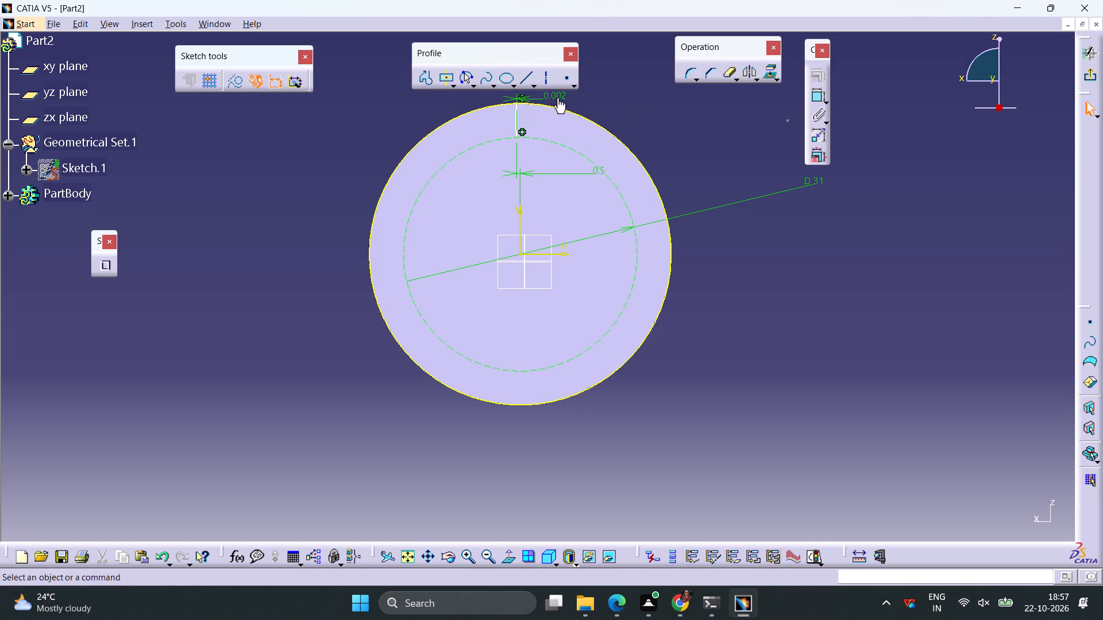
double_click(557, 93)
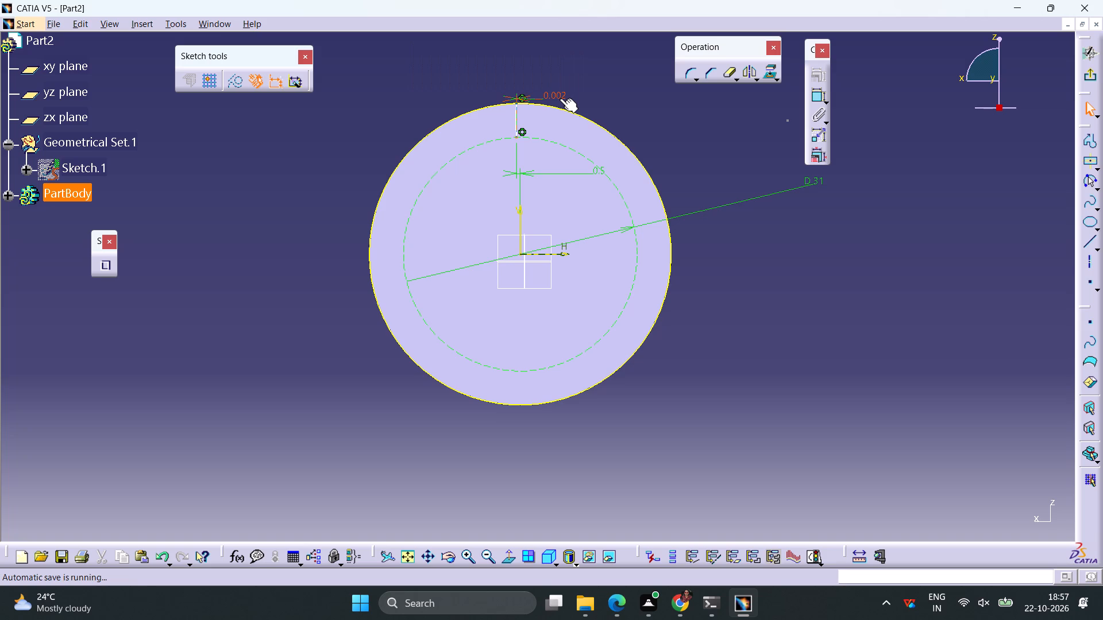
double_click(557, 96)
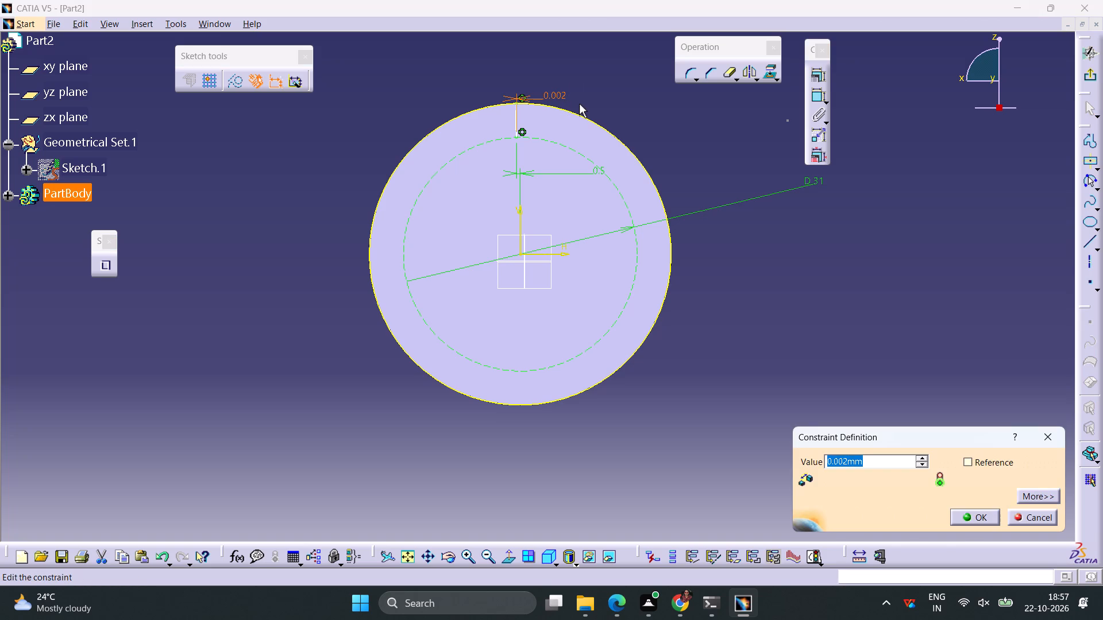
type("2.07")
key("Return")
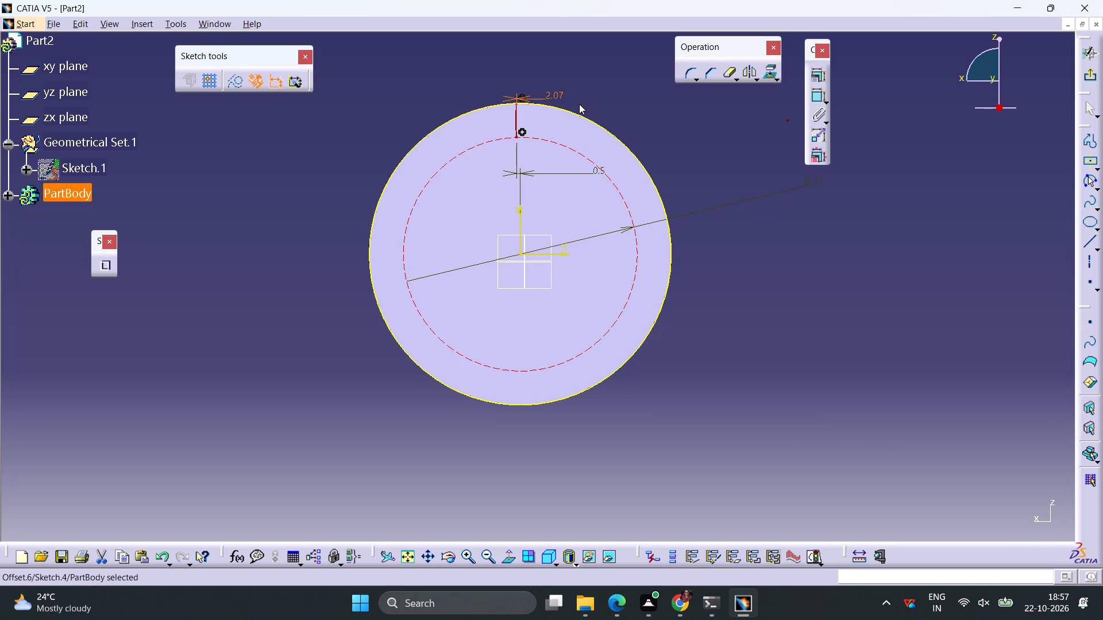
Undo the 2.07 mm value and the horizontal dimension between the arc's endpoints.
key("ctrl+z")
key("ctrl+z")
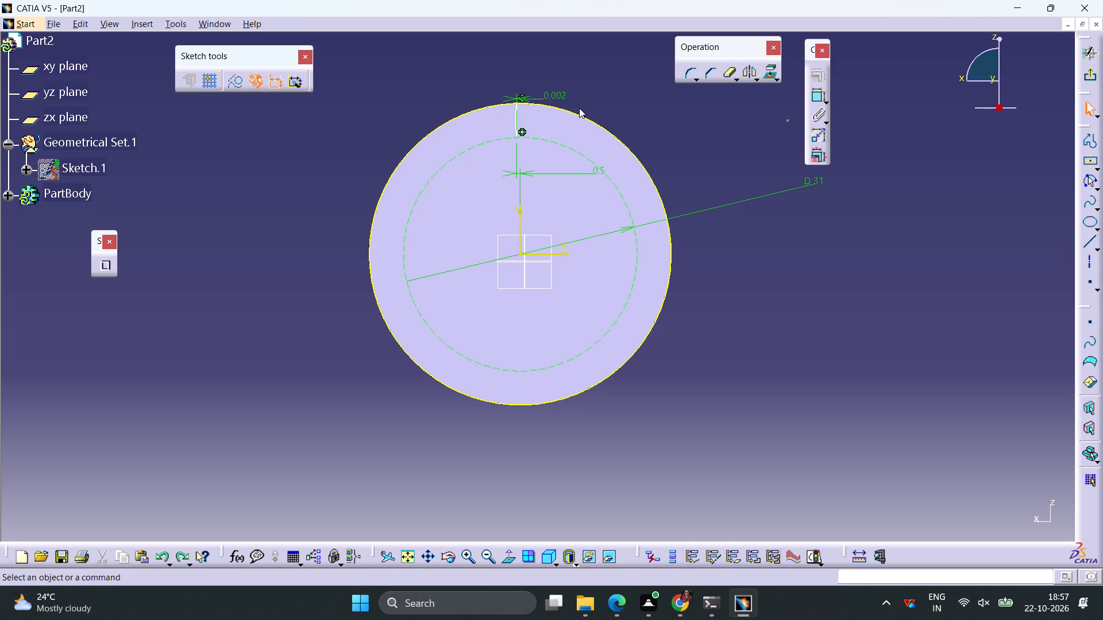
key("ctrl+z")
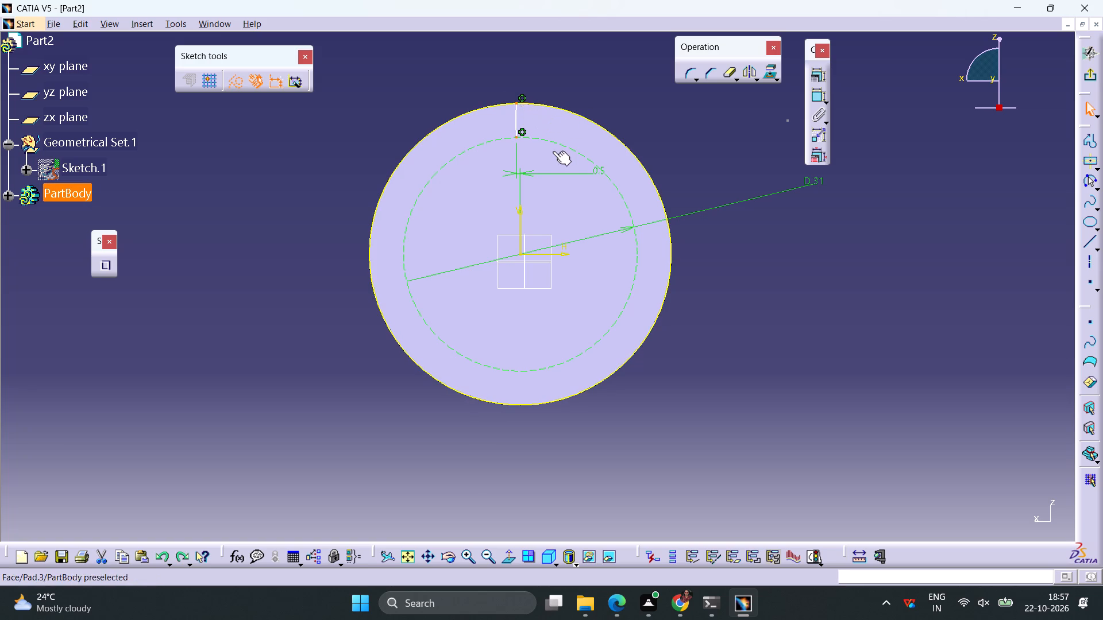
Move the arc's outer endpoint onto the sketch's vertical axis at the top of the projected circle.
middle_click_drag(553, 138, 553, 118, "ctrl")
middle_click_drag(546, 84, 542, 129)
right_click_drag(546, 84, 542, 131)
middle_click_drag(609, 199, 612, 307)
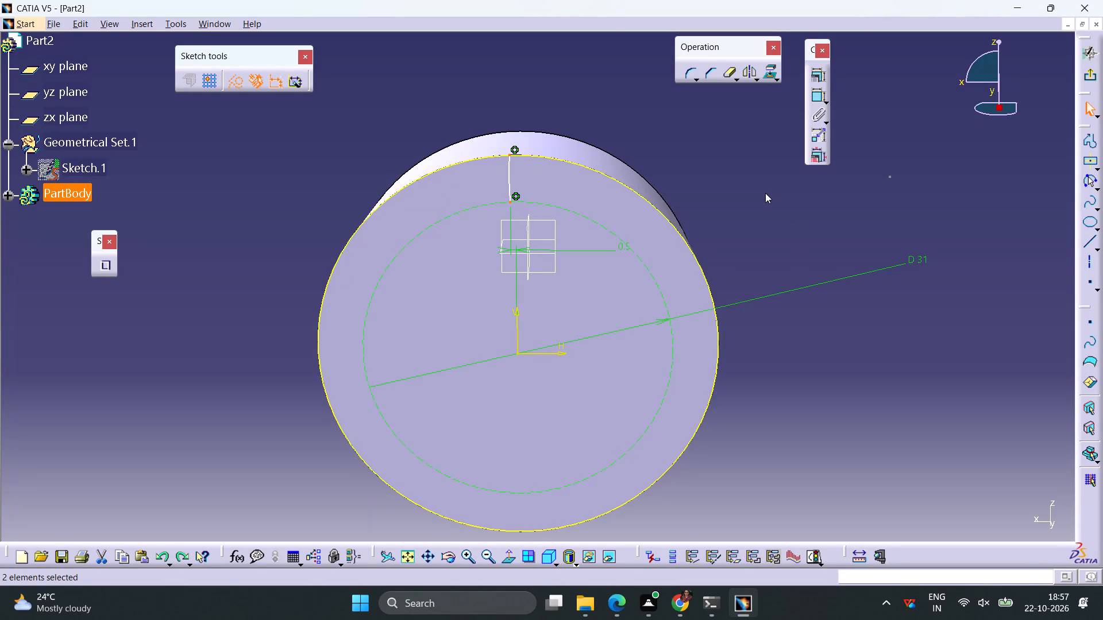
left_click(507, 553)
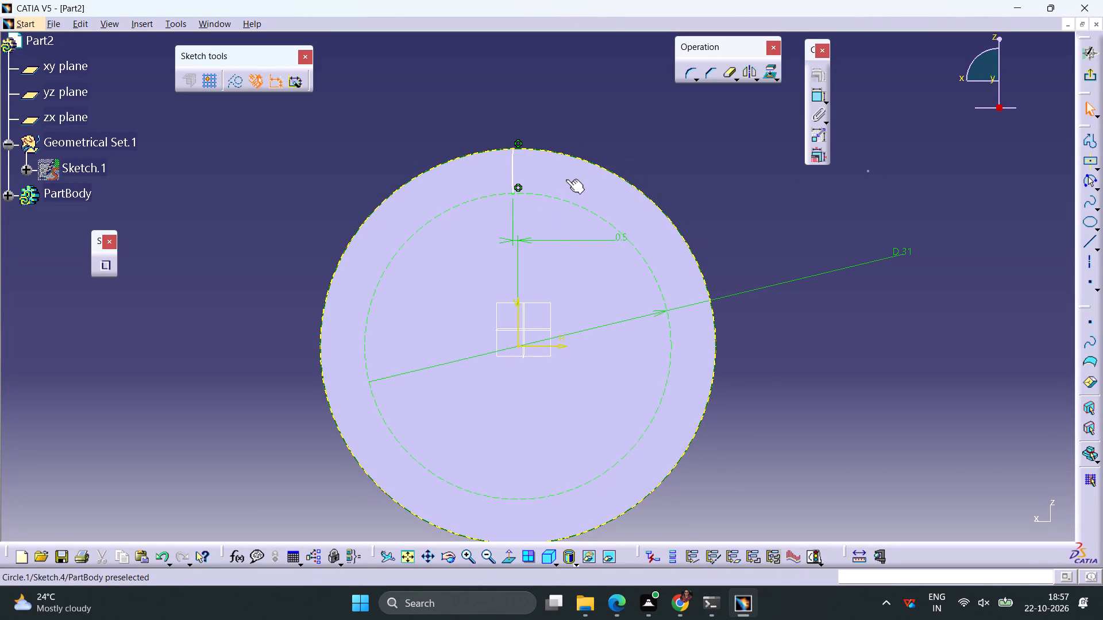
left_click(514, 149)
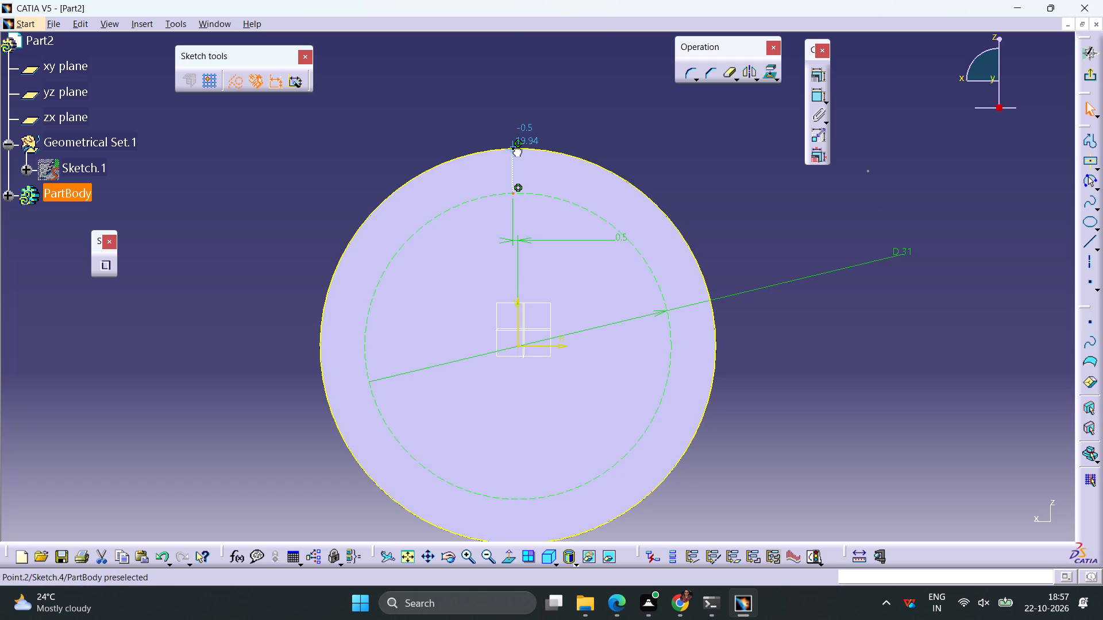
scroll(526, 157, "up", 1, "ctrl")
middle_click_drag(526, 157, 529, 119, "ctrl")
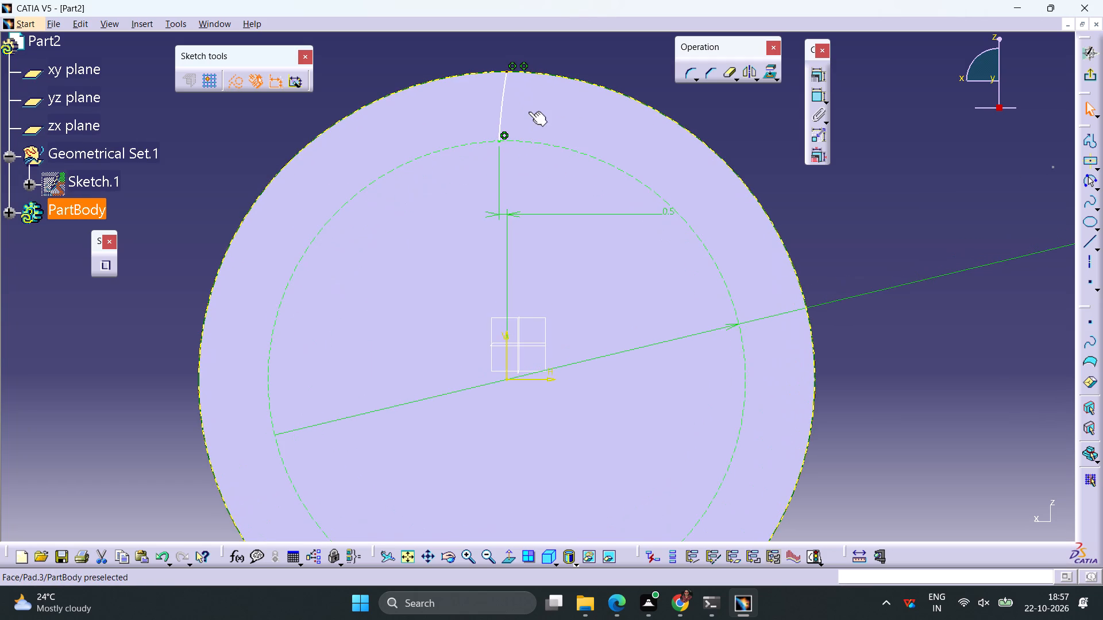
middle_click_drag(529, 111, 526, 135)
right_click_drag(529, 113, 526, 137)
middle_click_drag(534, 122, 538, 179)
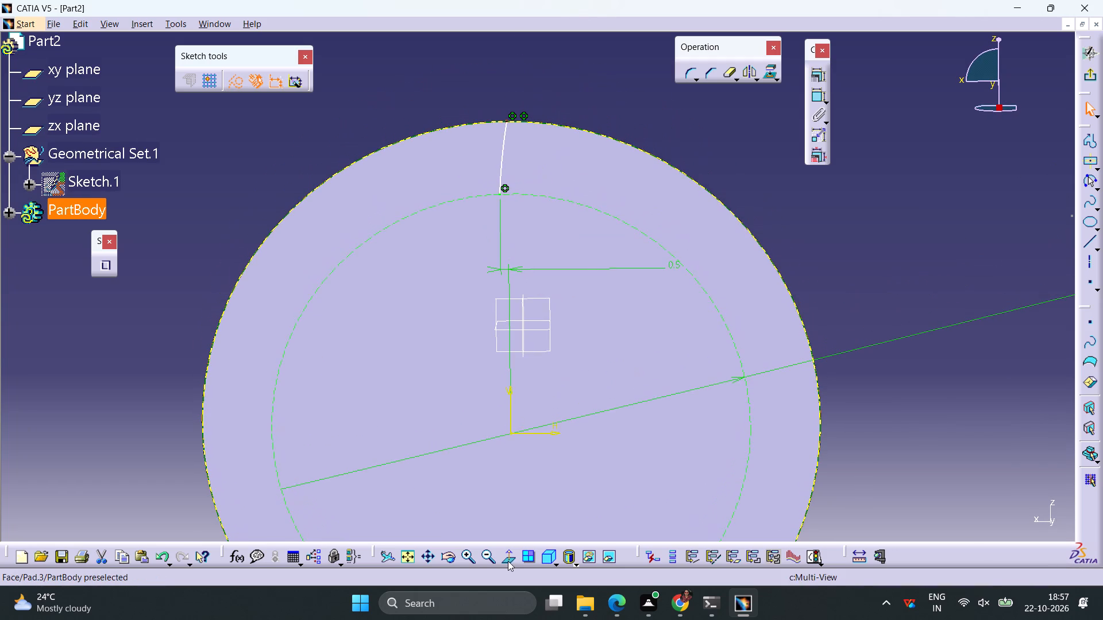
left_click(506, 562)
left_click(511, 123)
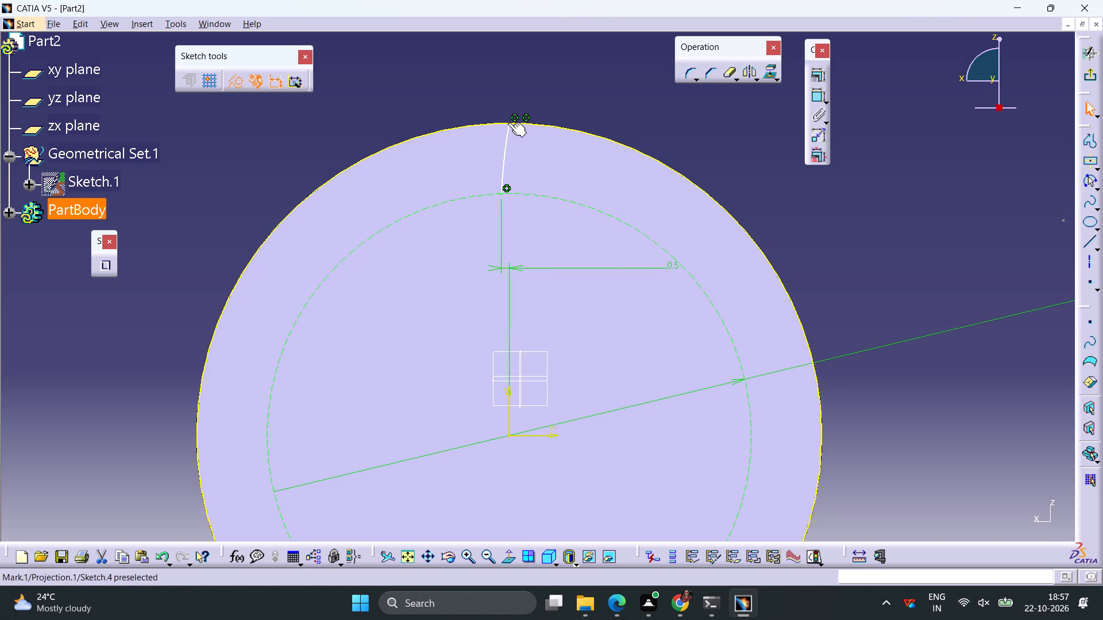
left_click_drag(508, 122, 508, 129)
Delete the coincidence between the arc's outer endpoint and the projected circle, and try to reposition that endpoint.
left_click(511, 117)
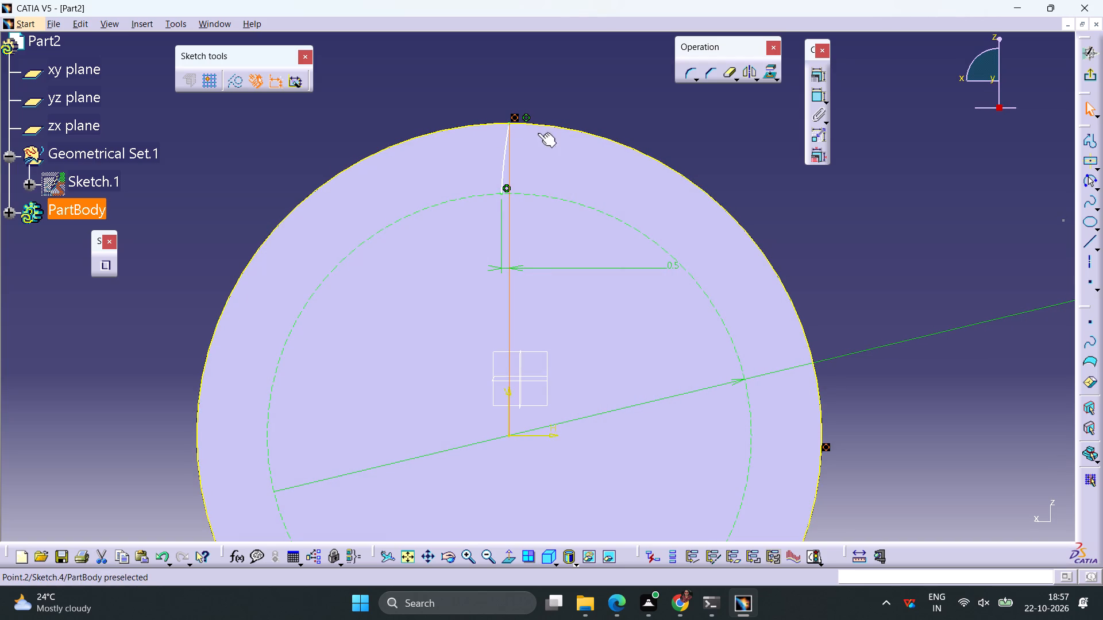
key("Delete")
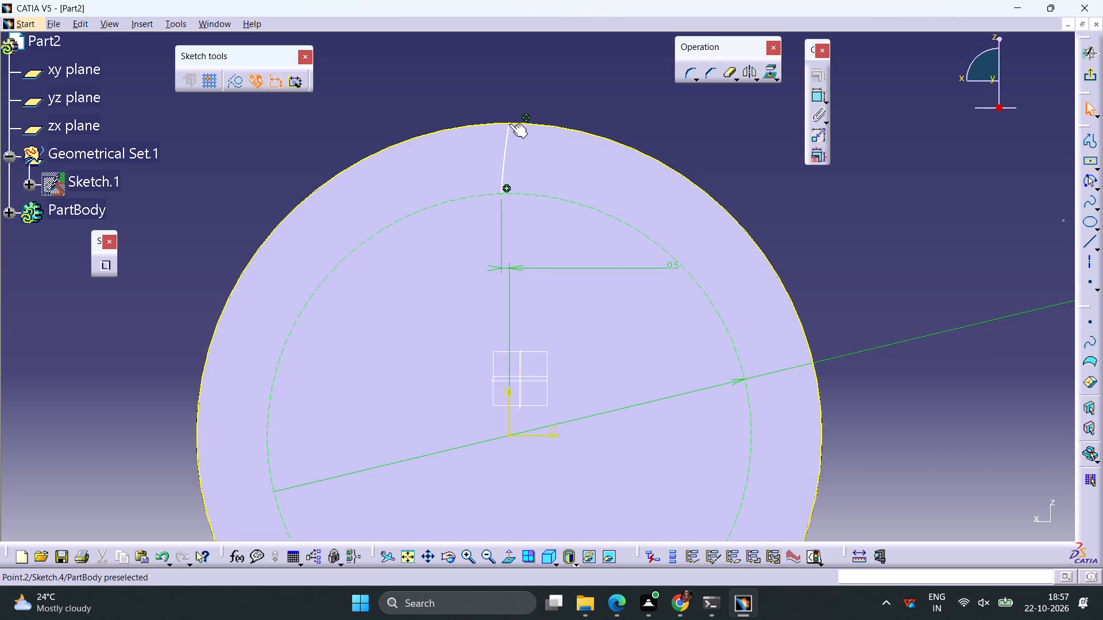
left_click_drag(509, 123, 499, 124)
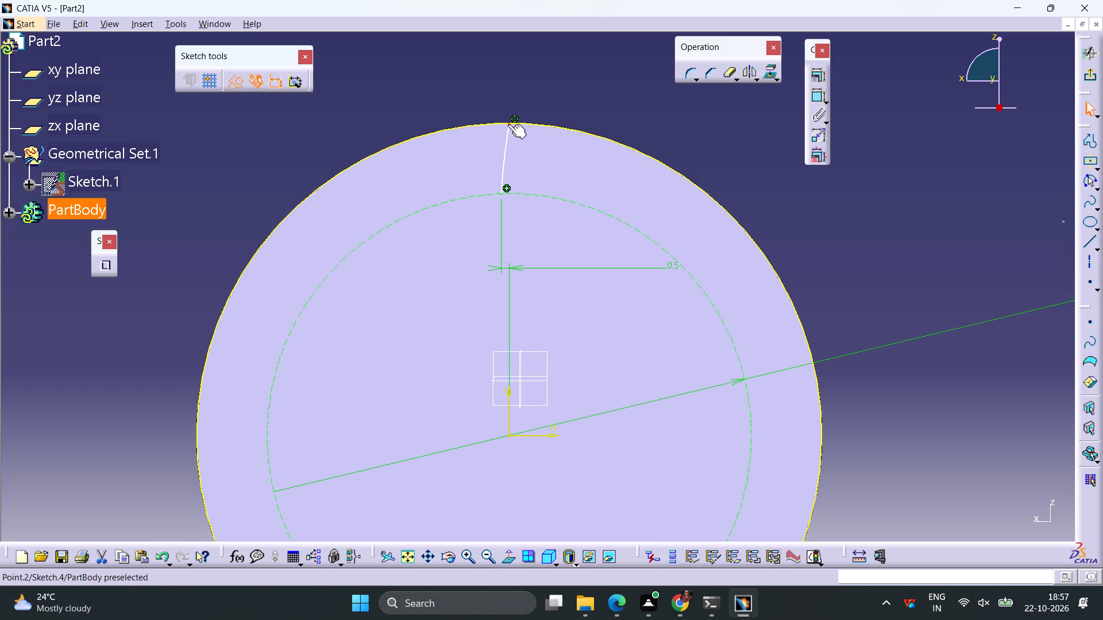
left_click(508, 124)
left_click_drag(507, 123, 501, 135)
Delete the arc along with its leftover coincidence constraints, 0.5 mm dimension and inner endpoint.
left_click(507, 135)
key("Delete")
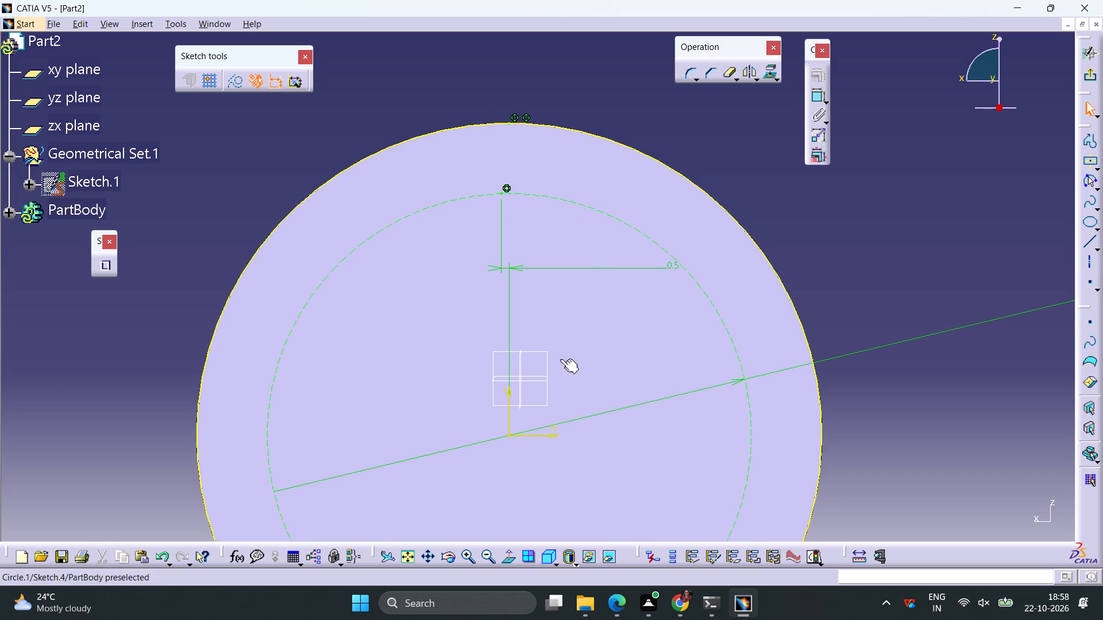
left_click(511, 116)
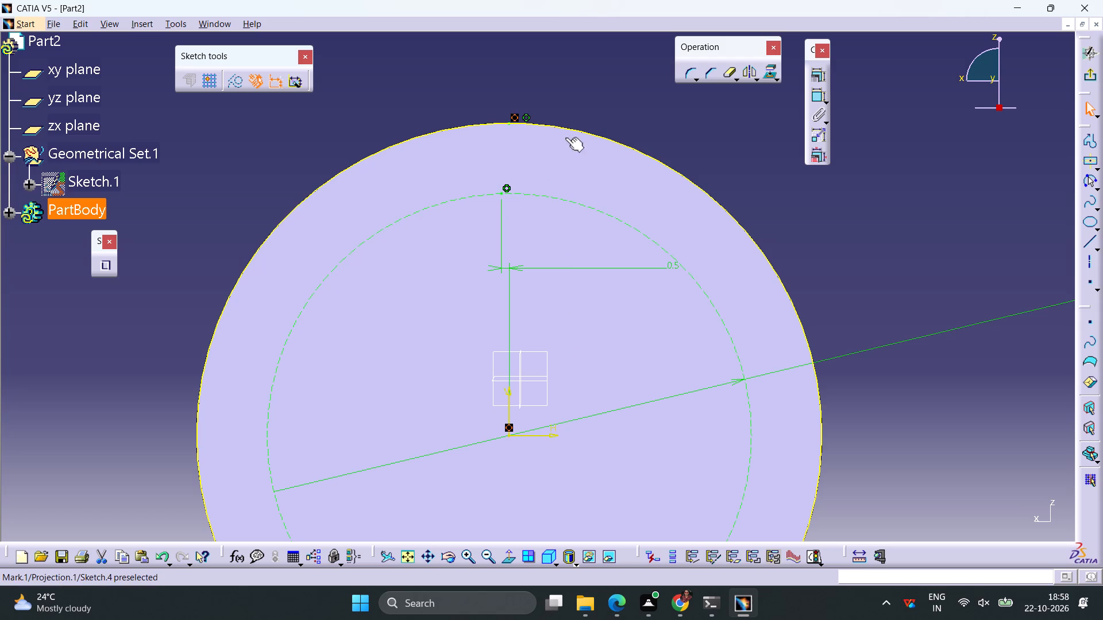
key("Delete")
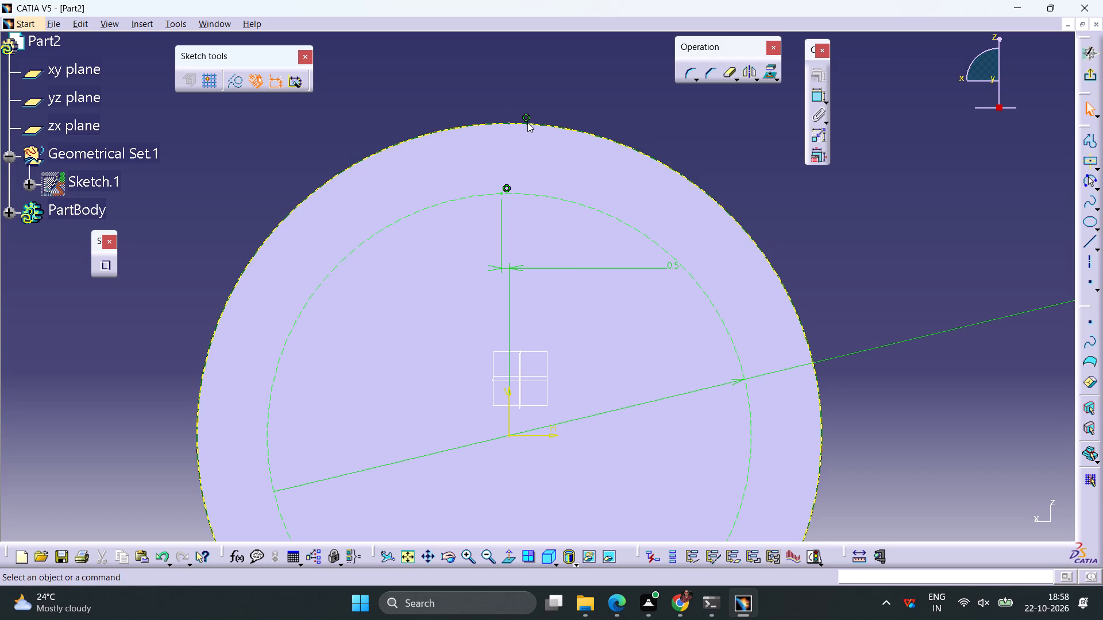
left_click(527, 117)
left_click(523, 118)
key("Delete")
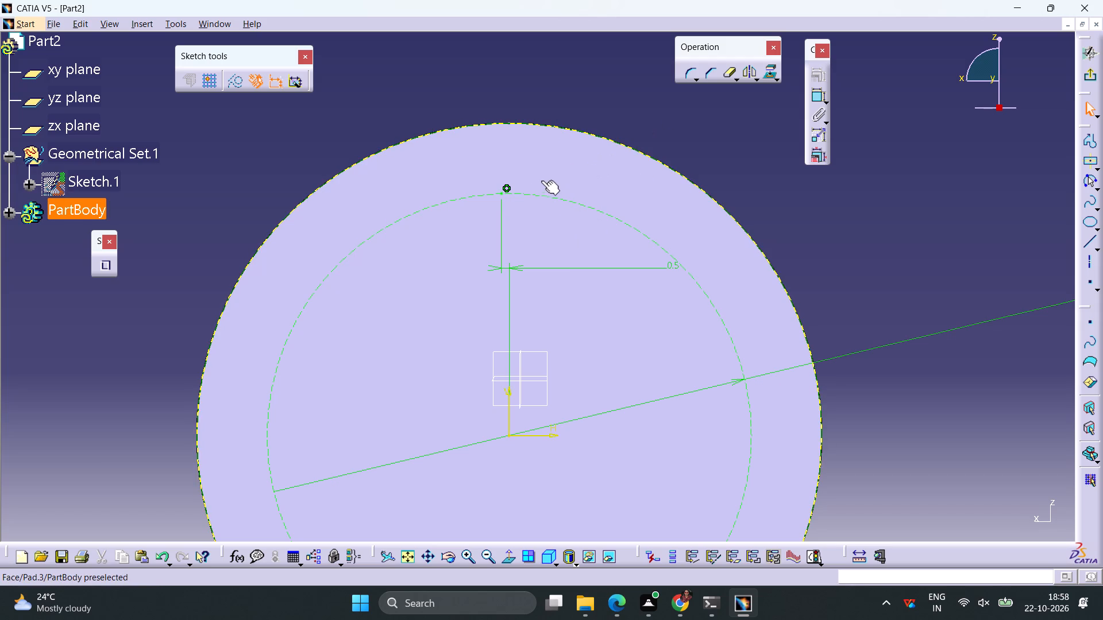
left_click(505, 189)
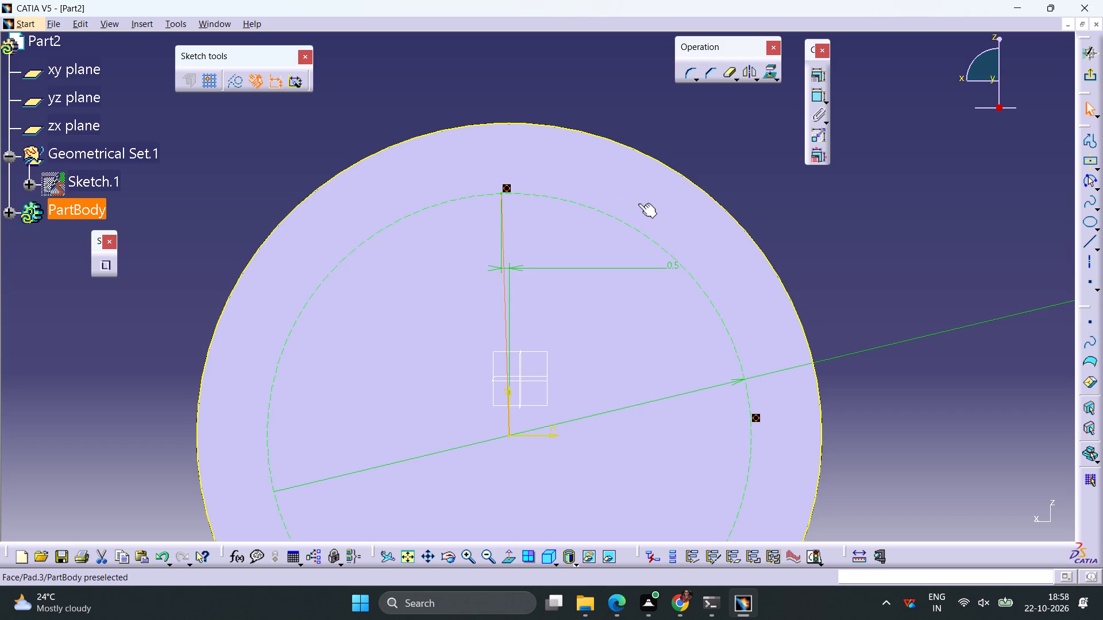
key("Delete")
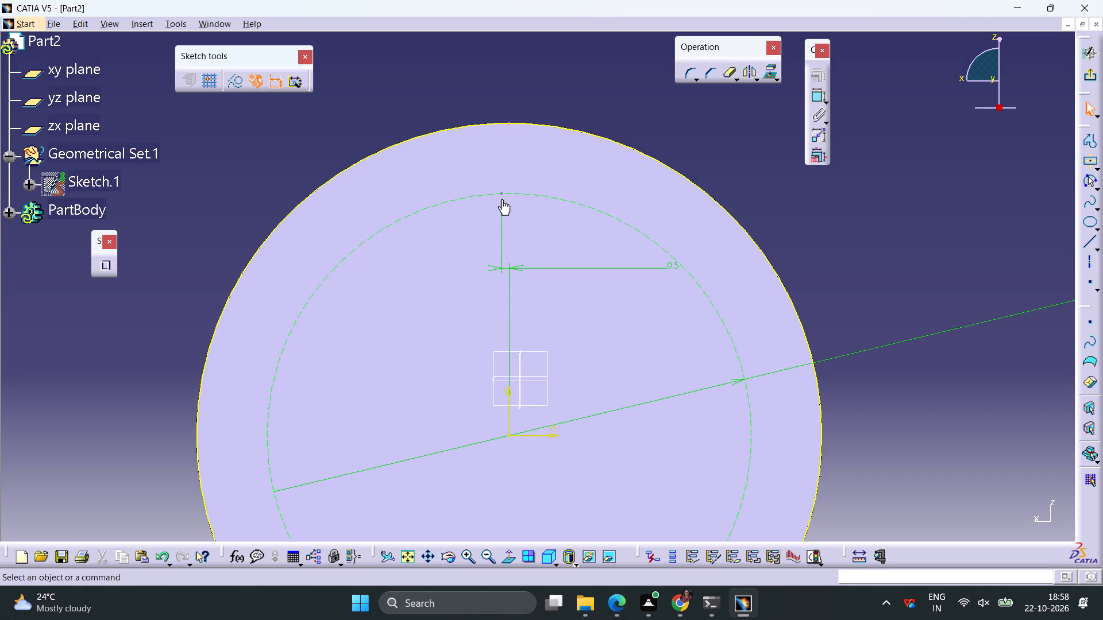
left_click(501, 197)
key("Delete")
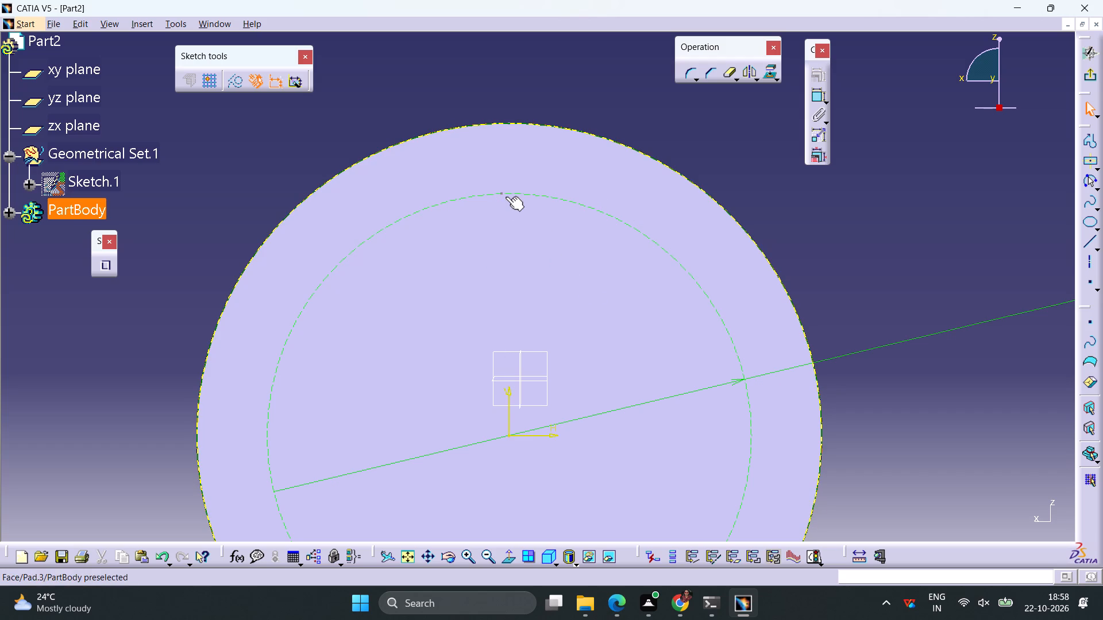
left_click(502, 194)
key("Delete")
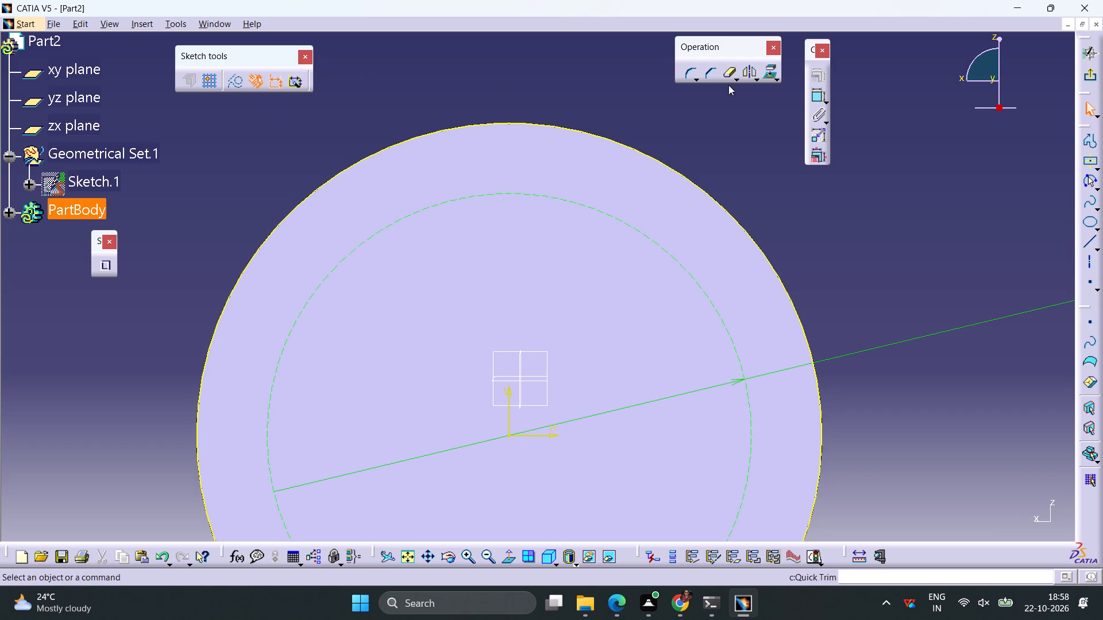
Turn on the display of the Workbenches toolbar.
left_click(1096, 509)
left_click(1090, 505)
right_click(1089, 503)
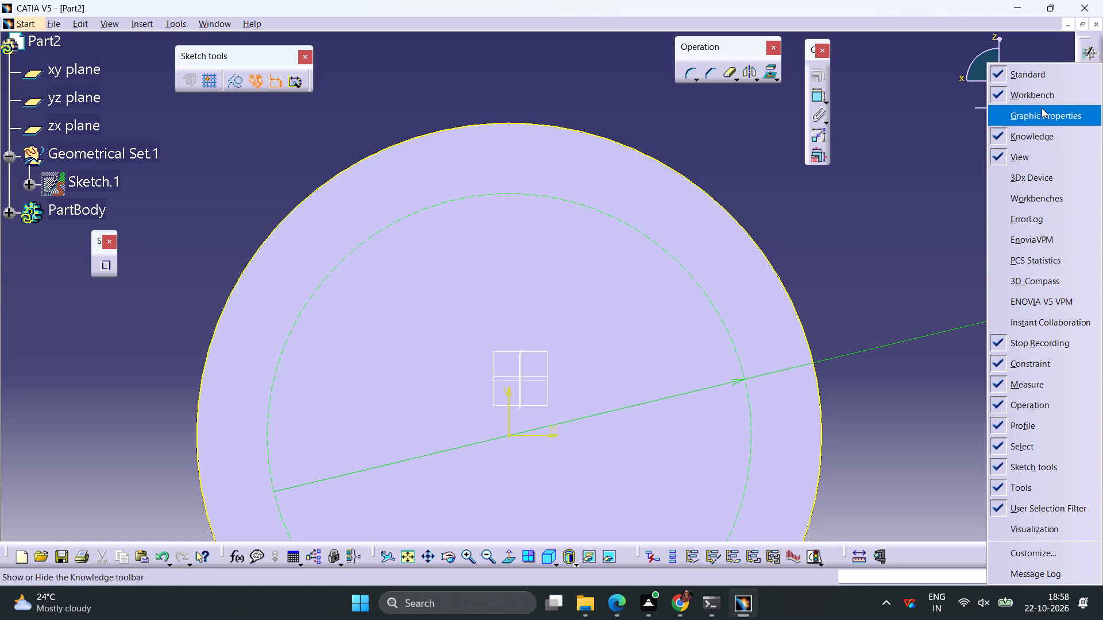
left_click(1044, 199)
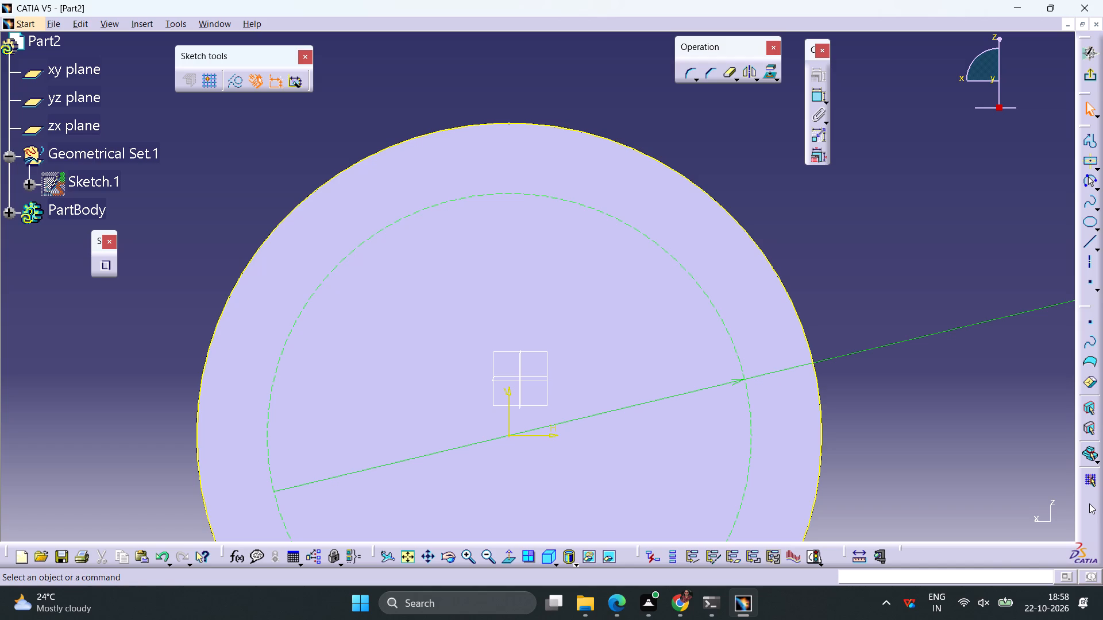
Look through the available workbenches in the start menu customization settings.
right_click(1089, 503)
right_click(1089, 497)
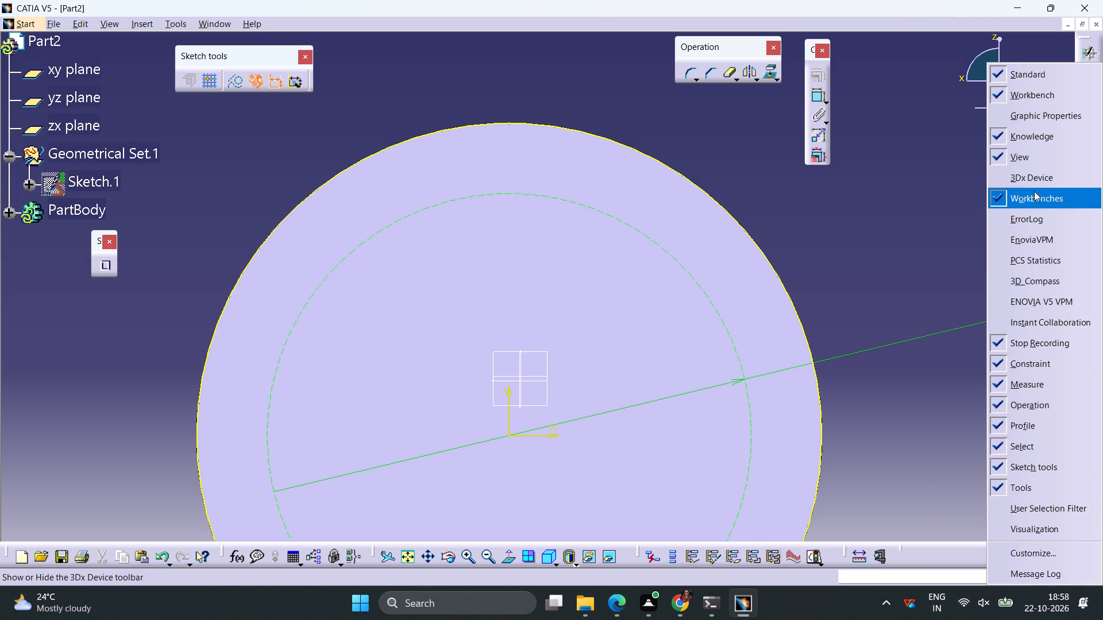
scroll(1043, 291, "down", 2)
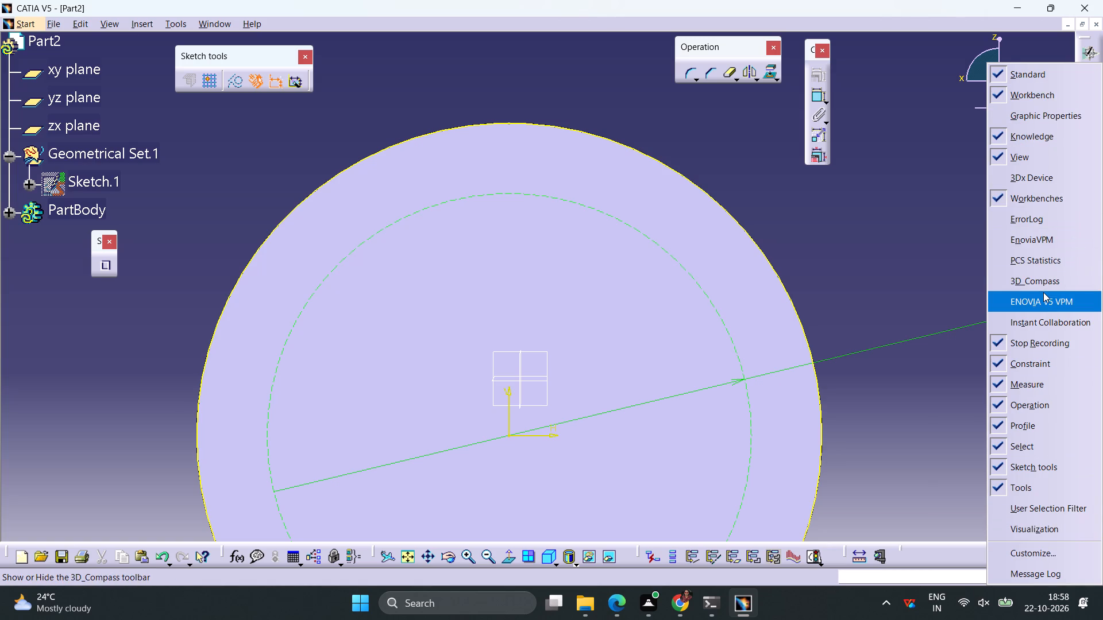
left_click(1050, 554)
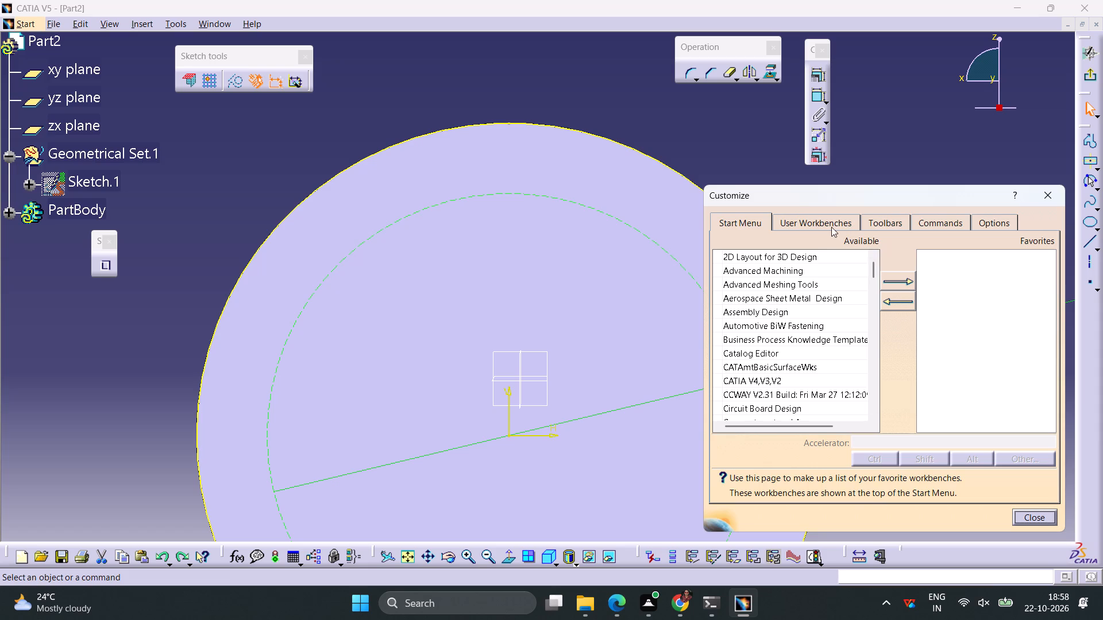
left_click_drag(876, 272, 877, 277)
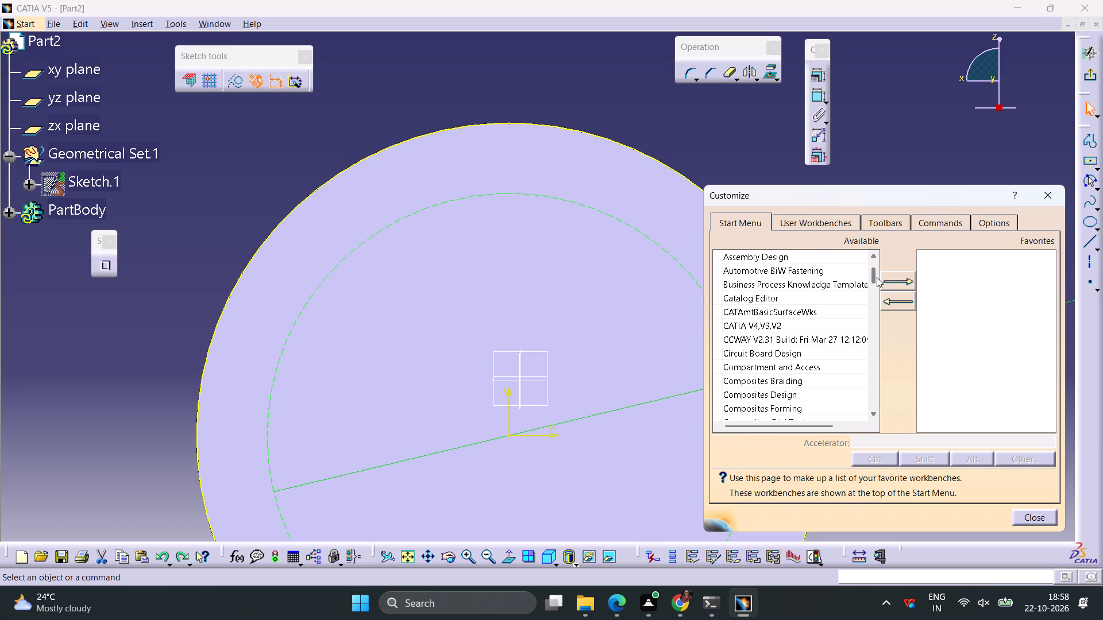
left_click_drag(877, 277, 878, 296)
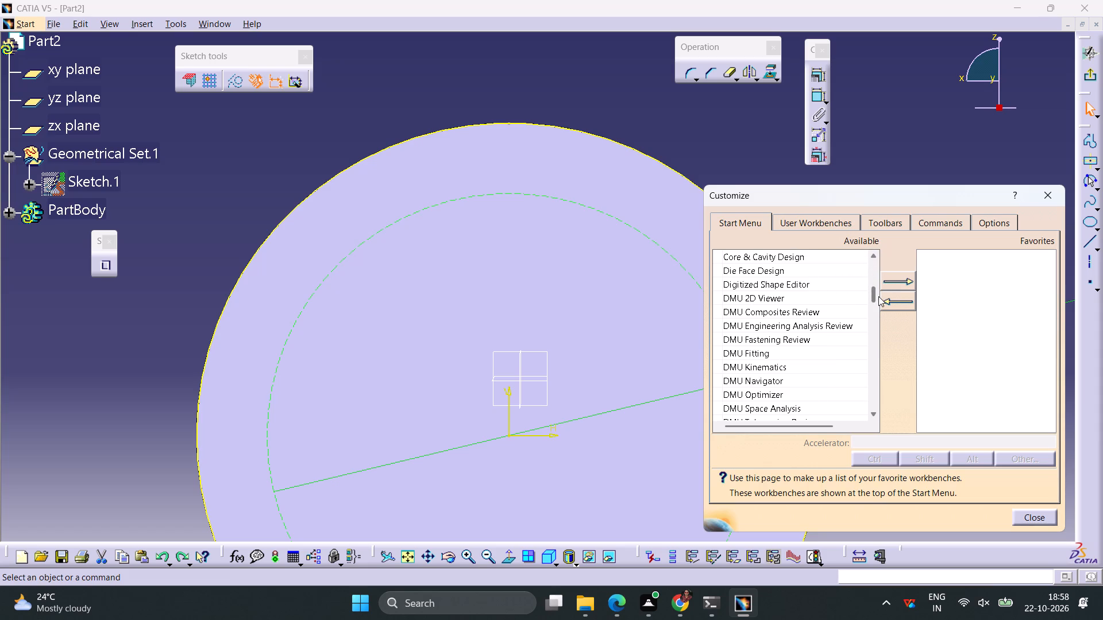
left_click_drag(878, 296, 878, 298)
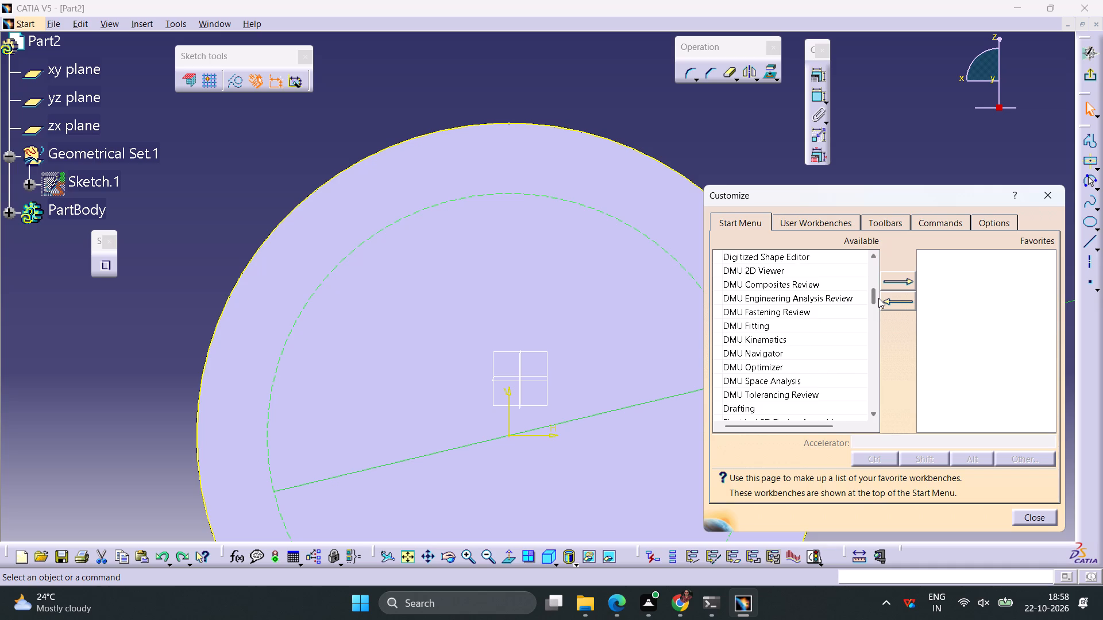
left_click_drag(878, 298, 878, 302)
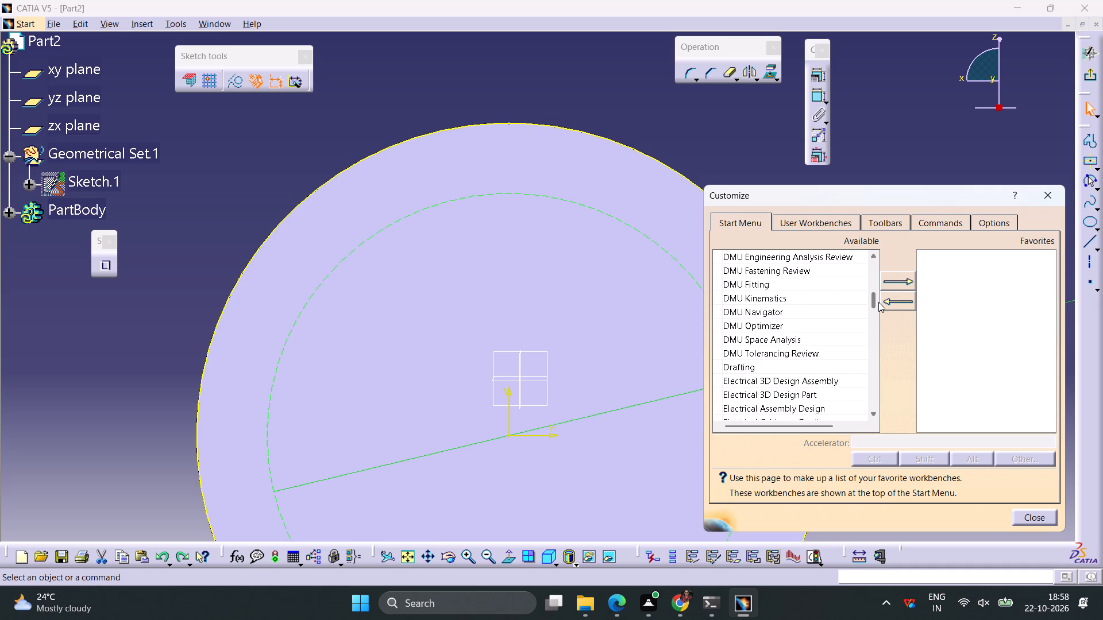
left_click_drag(878, 302, 880, 315)
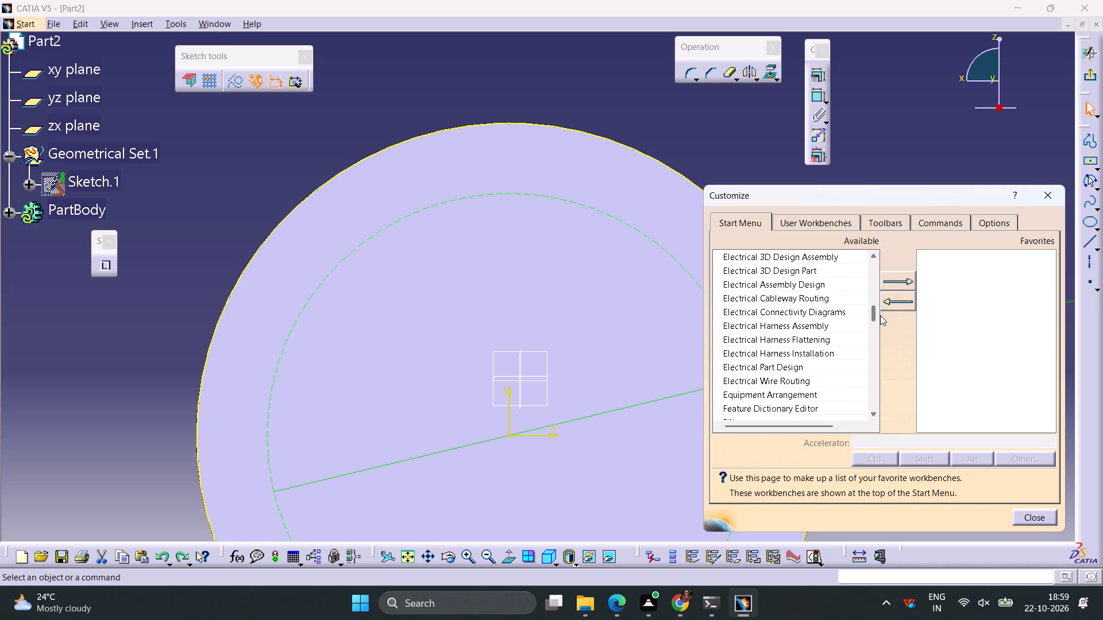
left_click_drag(880, 315, 880, 342)
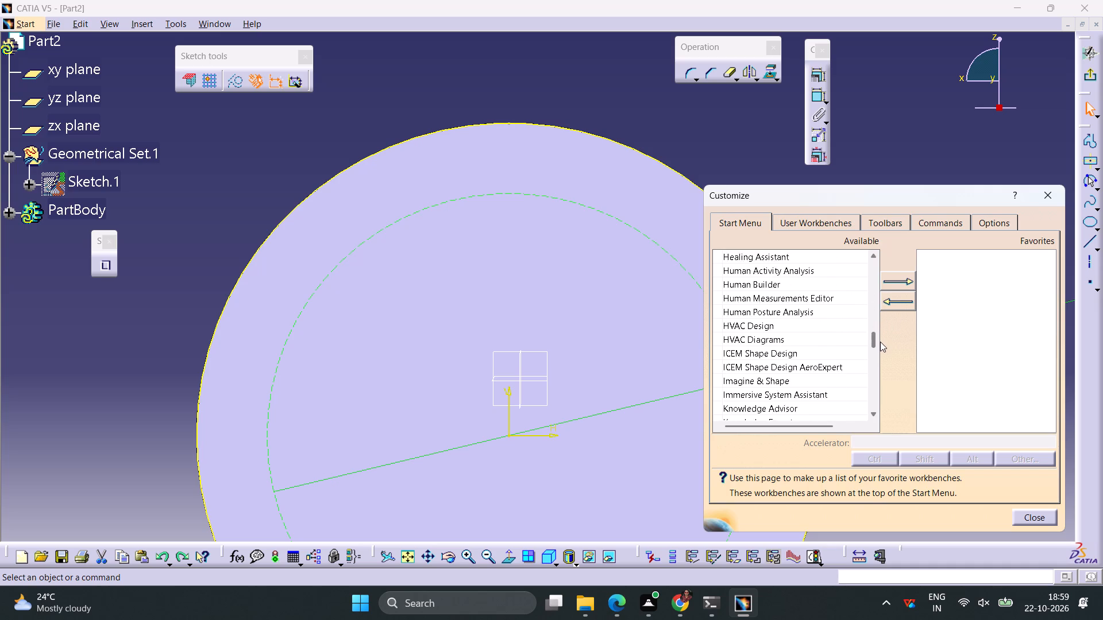
left_click_drag(880, 342, 881, 370)
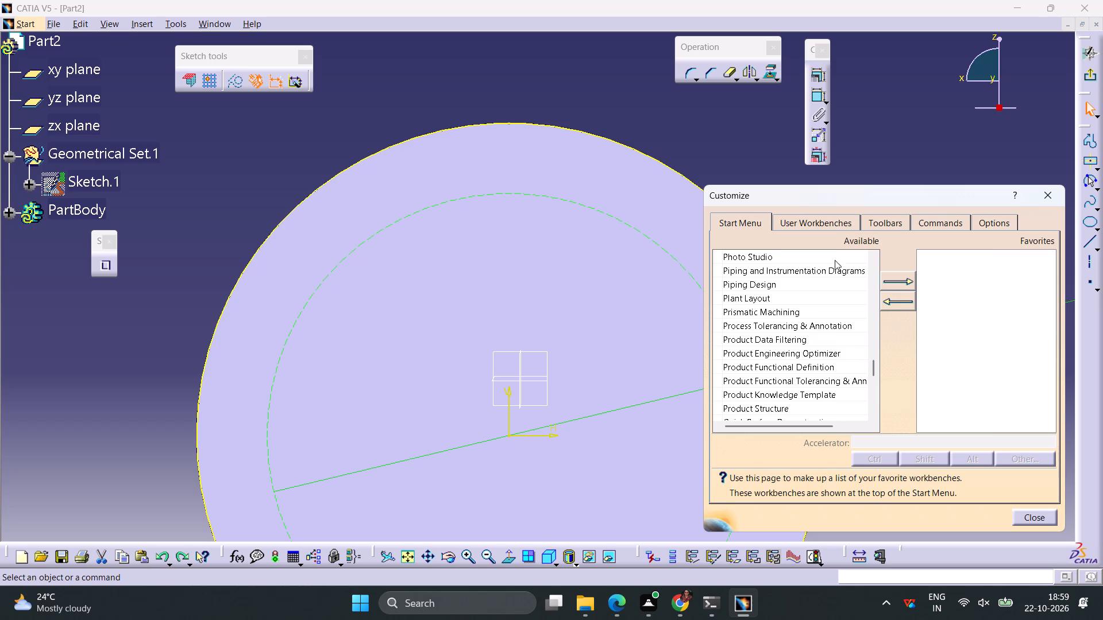
Examine the existing toolbars and the command categories in the customization settings, without creating a new toolbar.
left_click(824, 228)
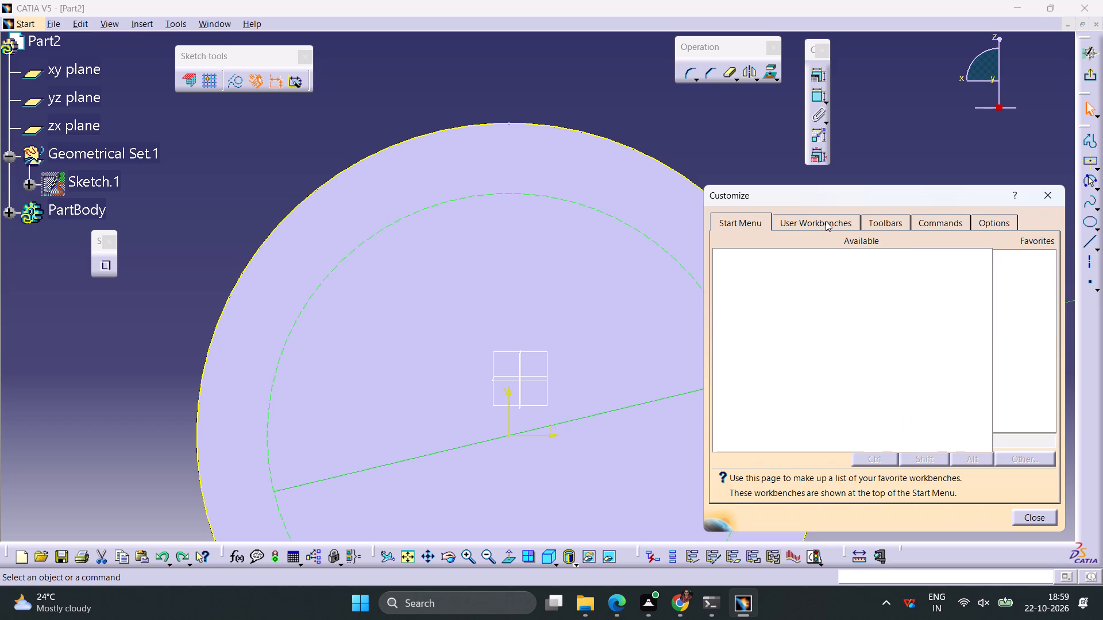
left_click(869, 219)
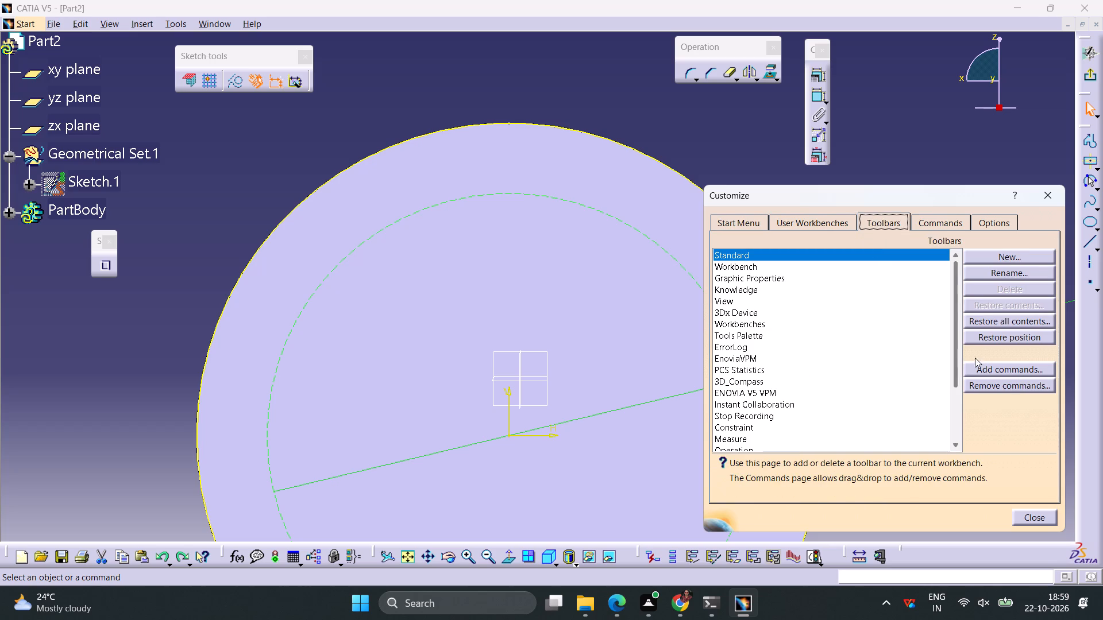
left_click(748, 325)
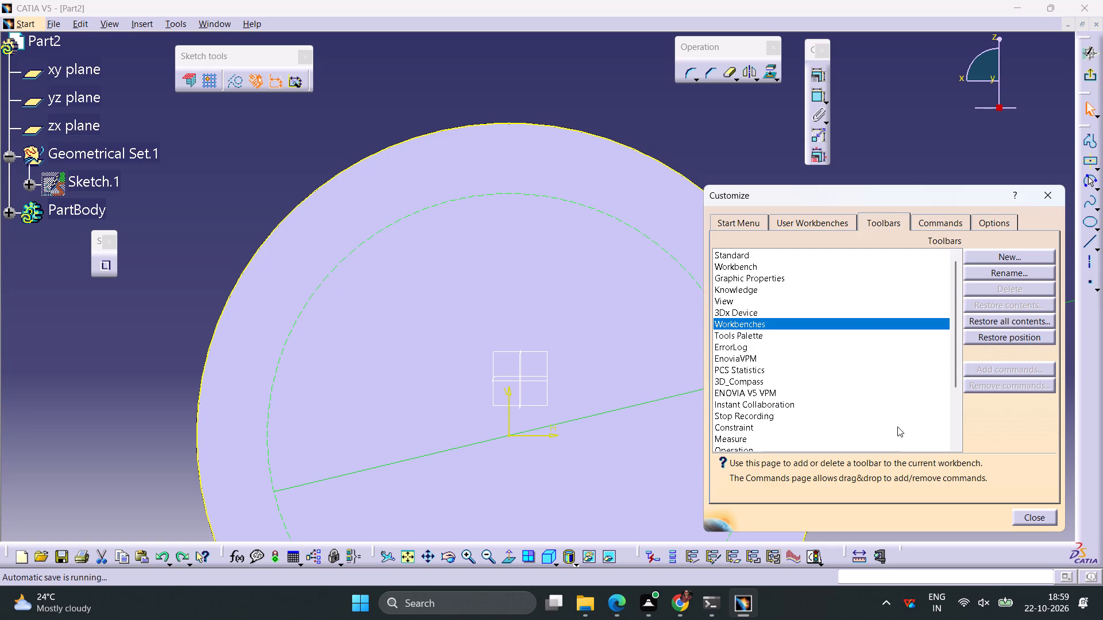
left_click(1010, 255)
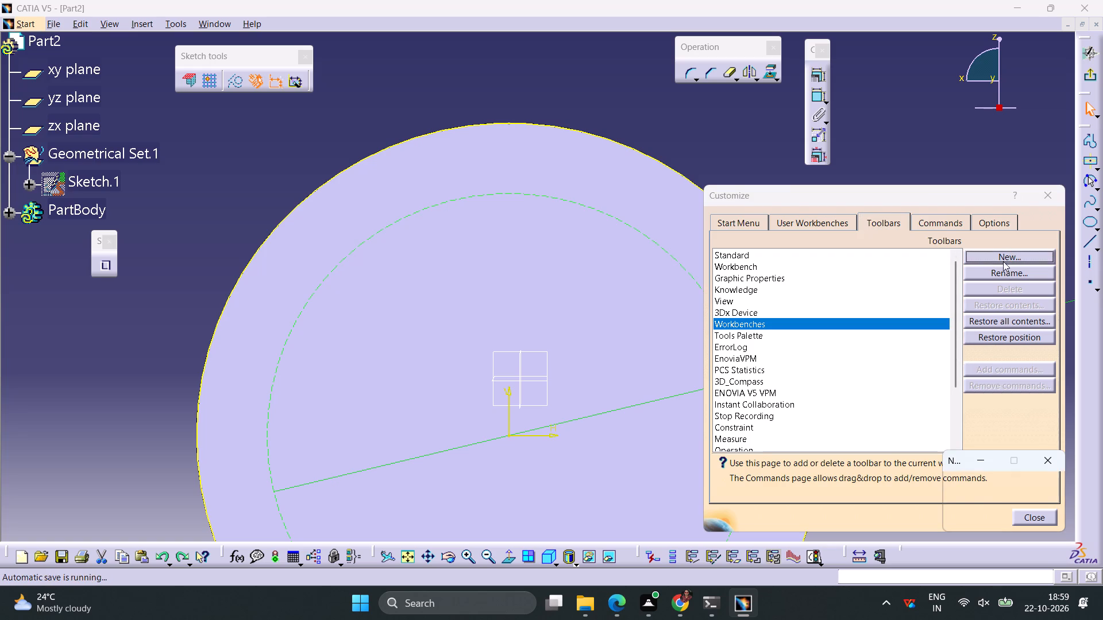
left_click(1041, 454)
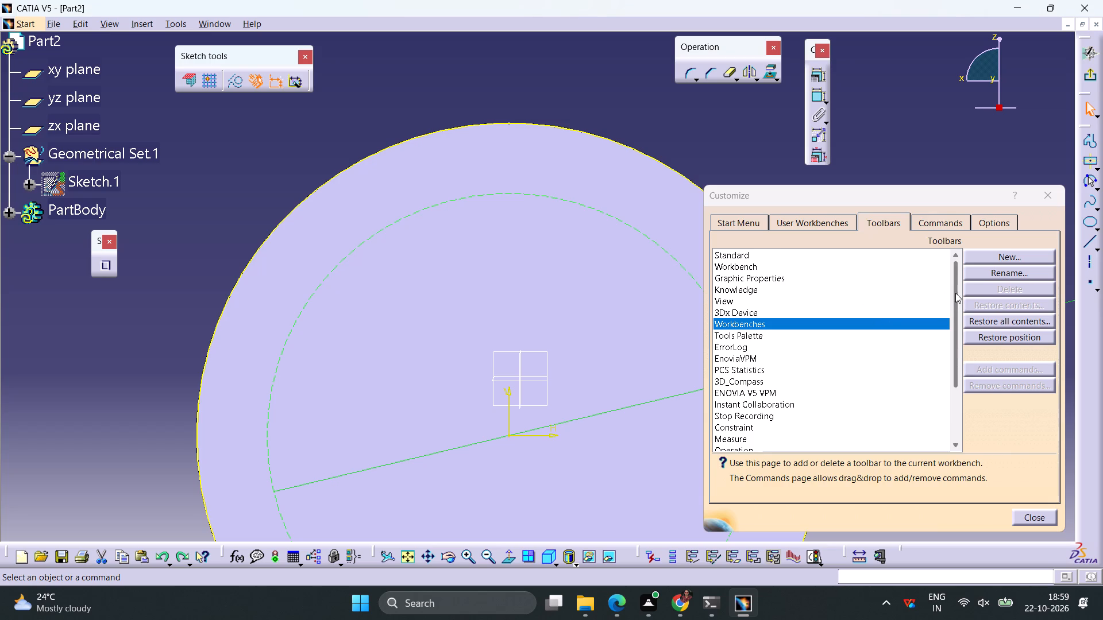
left_click_drag(955, 293, 955, 323)
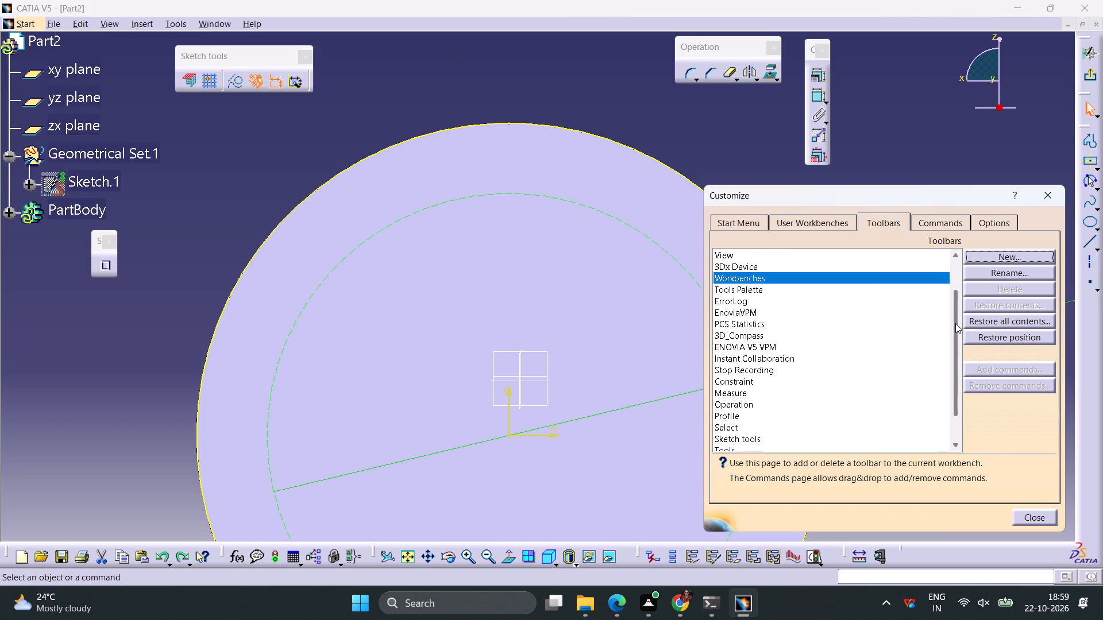
left_click_drag(955, 323, 955, 352)
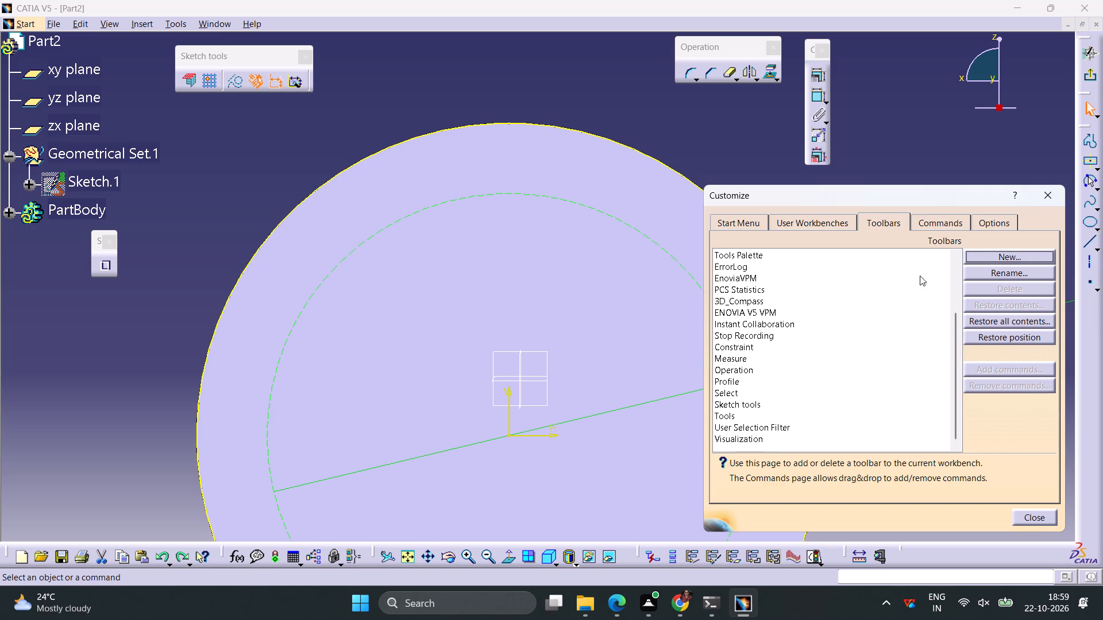
left_click(934, 223)
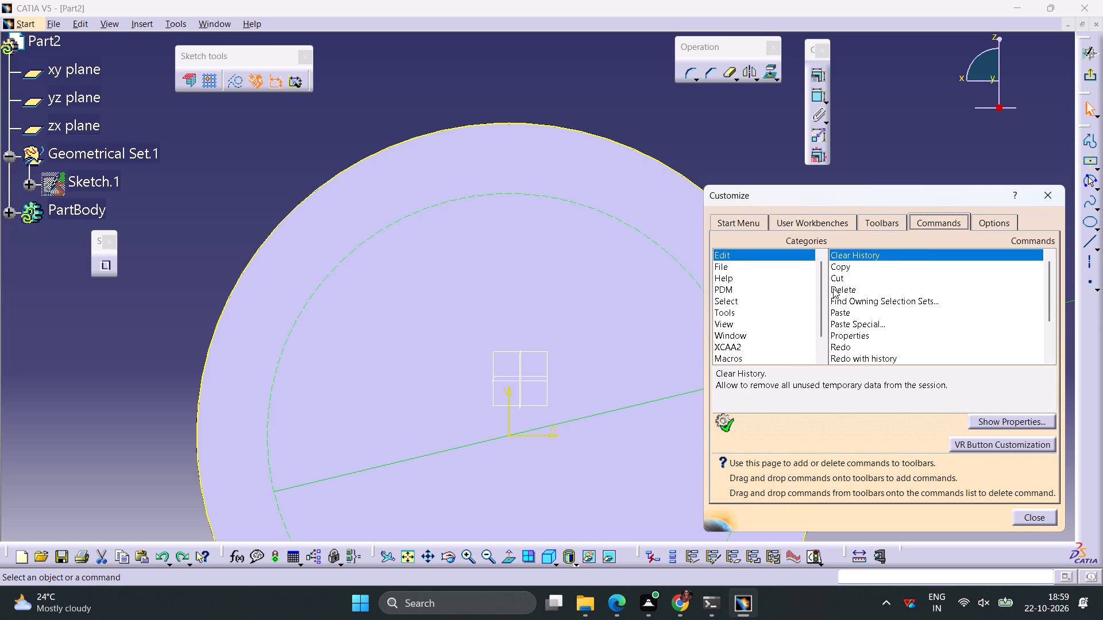
left_click_drag(823, 296, 830, 332)
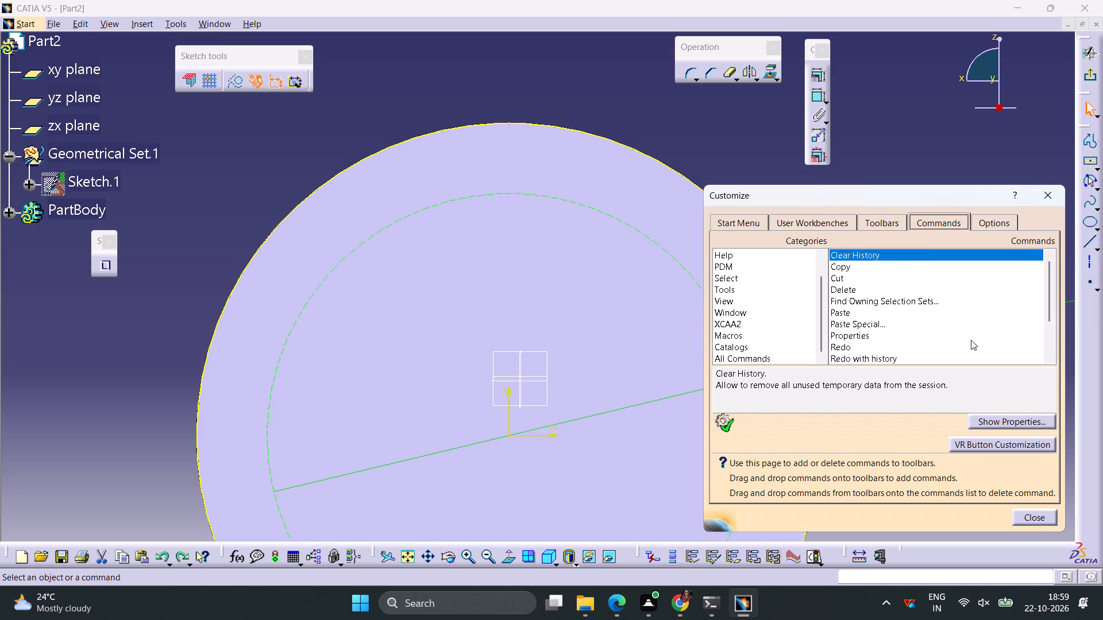
left_click(1054, 199)
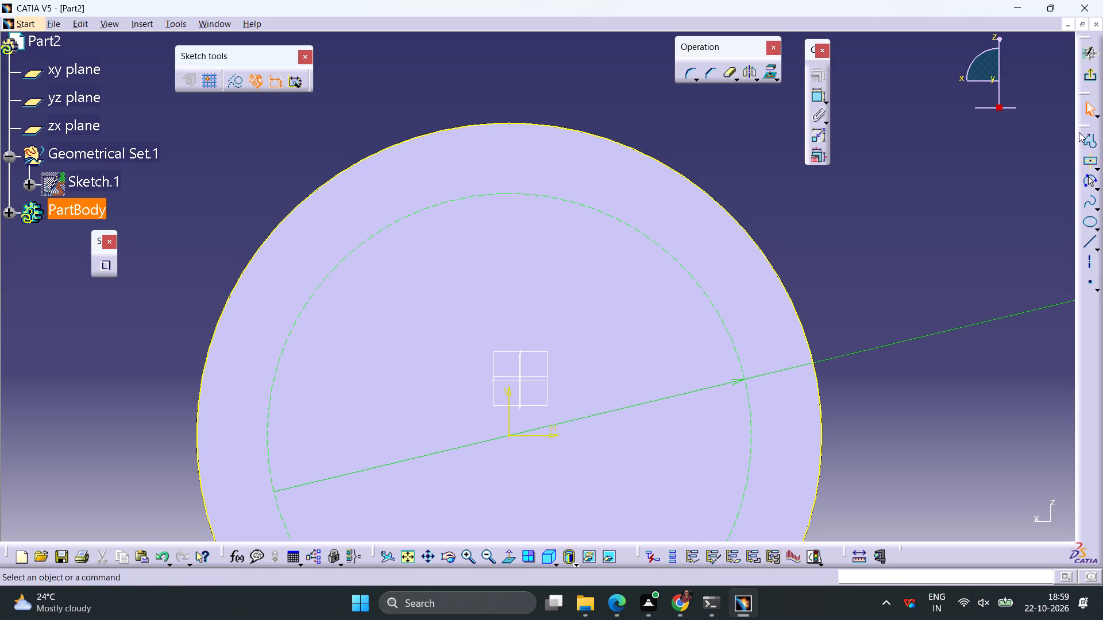
Undock the Profile toolbar and float it between the Sketch tools and Operation toolbars.
left_click_drag(1085, 129, 1077, 132)
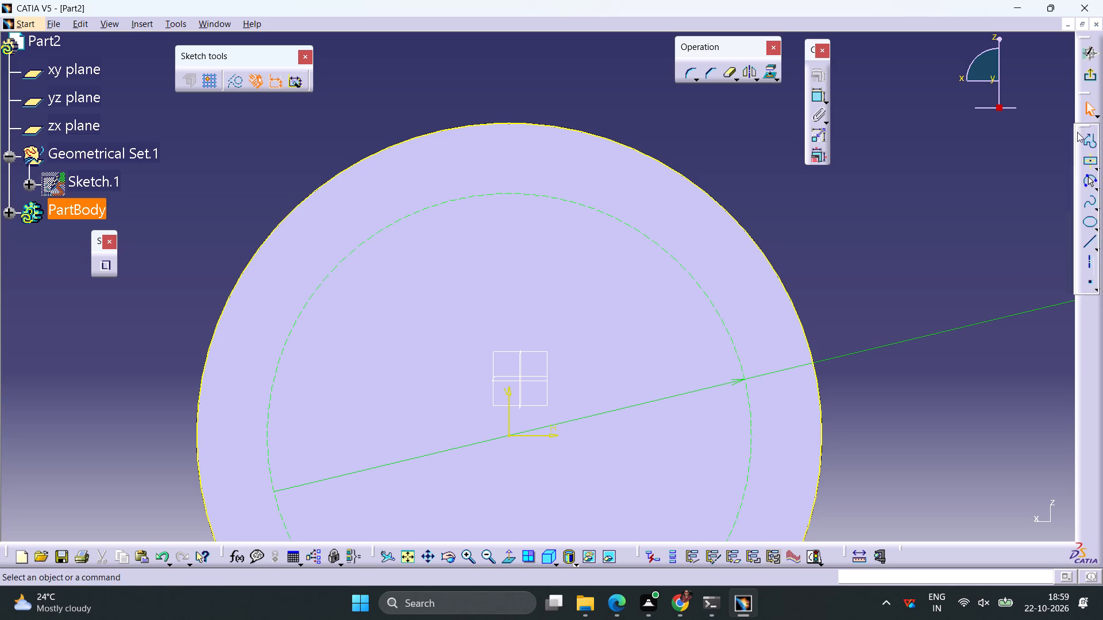
left_click_drag(1077, 132, 537, 71)
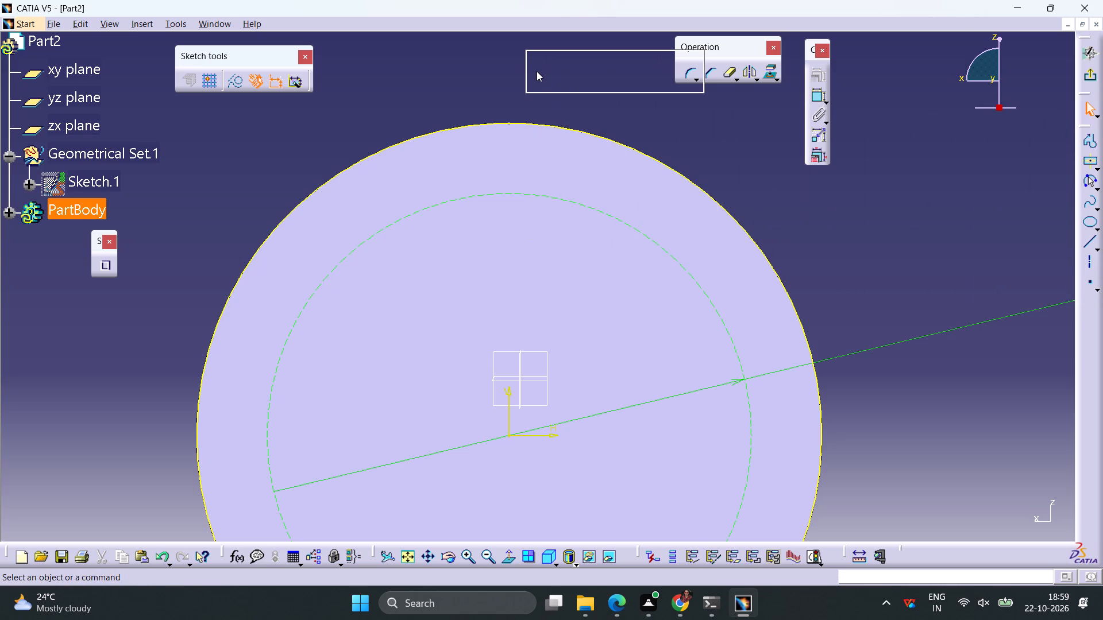
left_click_drag(537, 71, 415, 73)
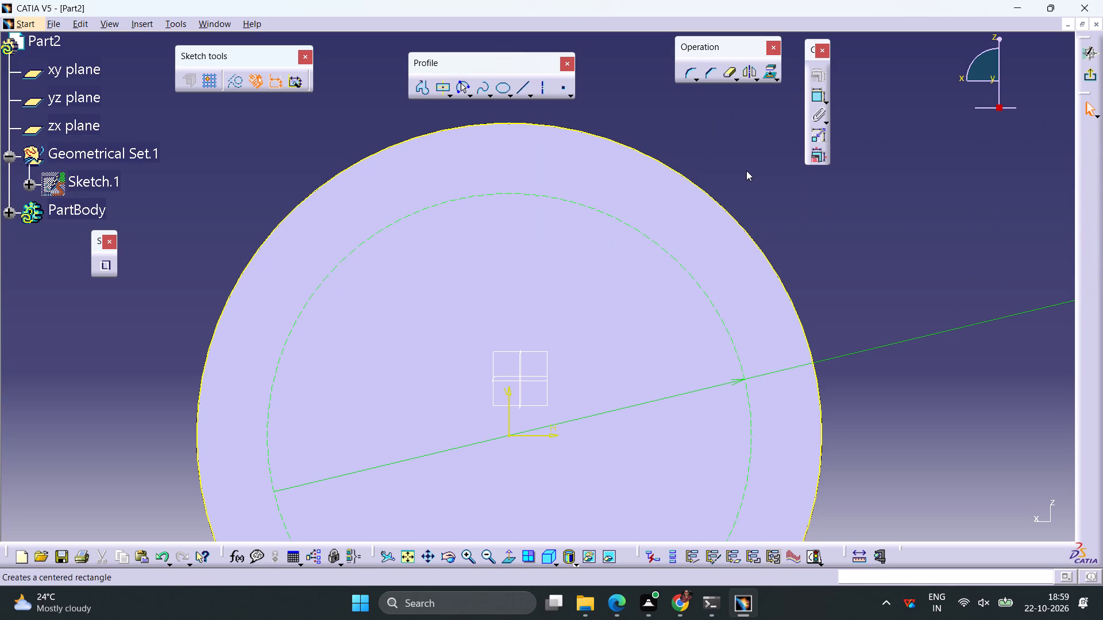
Draw an arc from the dashed construction circle to the outer circle, with endpoints about 2.7 mm and 0.6 mm from the vertical axis.
left_click(458, 87)
left_click(468, 198)
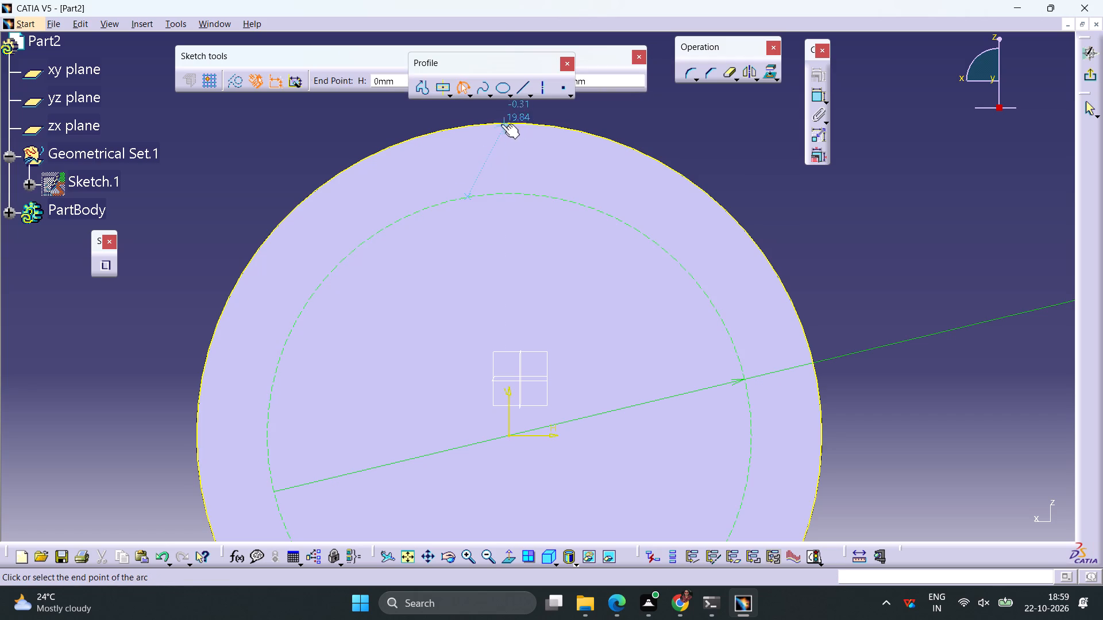
left_click(499, 123)
left_click(484, 150)
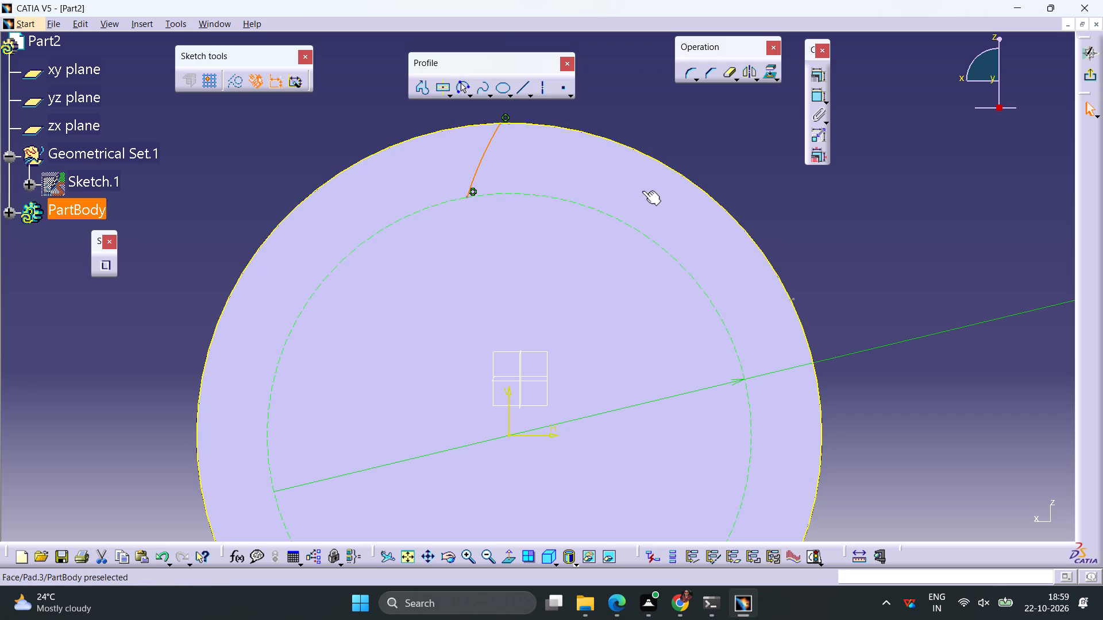
left_click(685, 136)
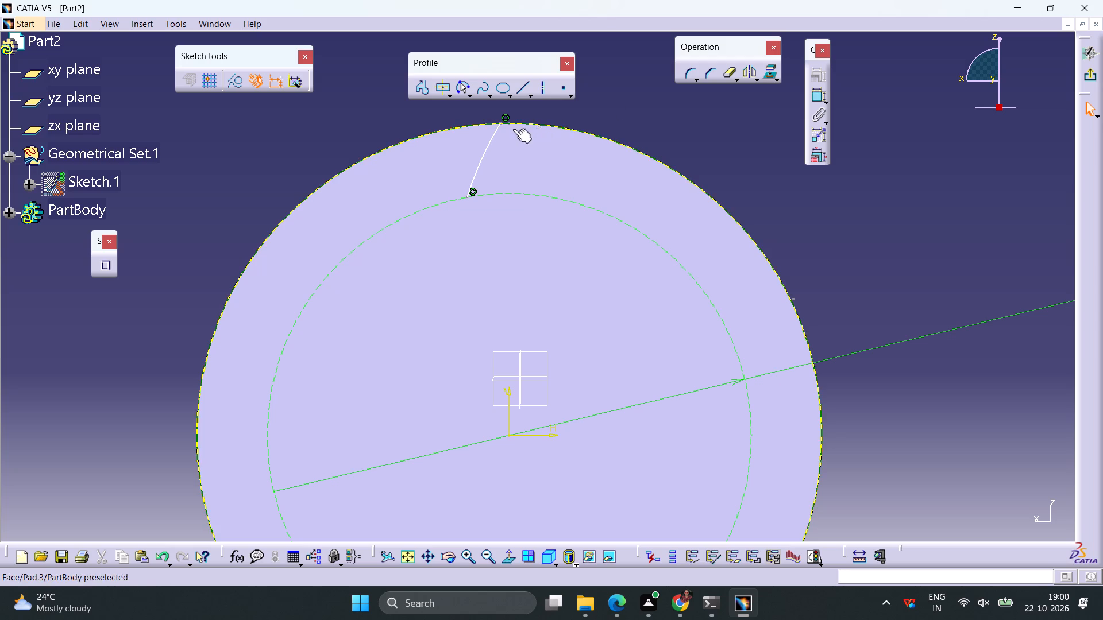
Dimension the horizontal distance between the arc's outer endpoint and the sketch's vertical axis.
left_click(497, 123)
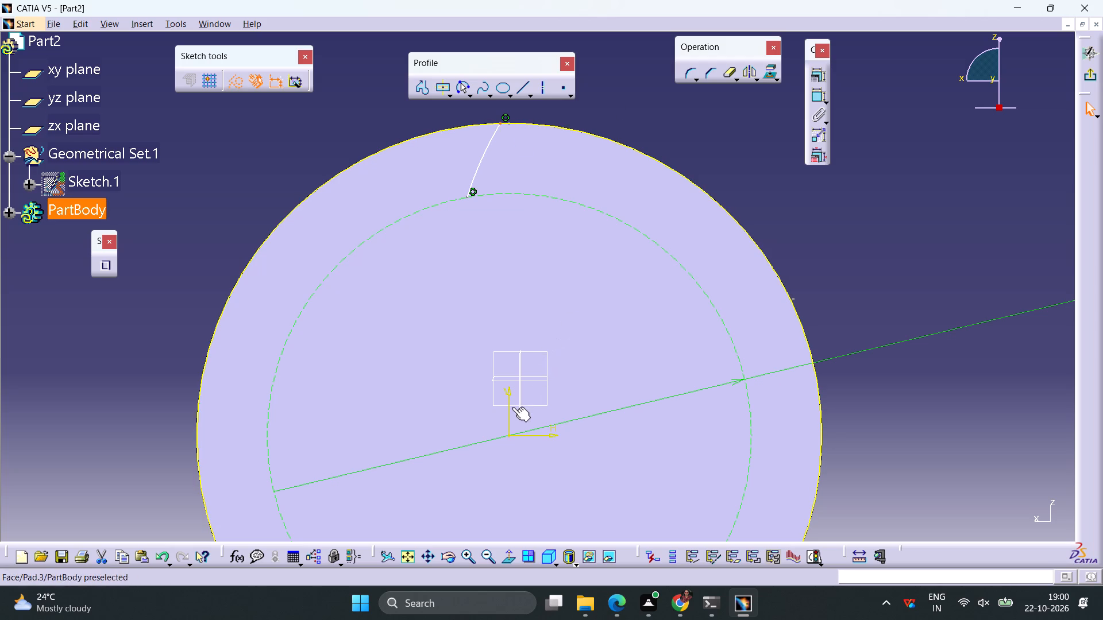
left_click(508, 414, "ctrl")
left_click(815, 92)
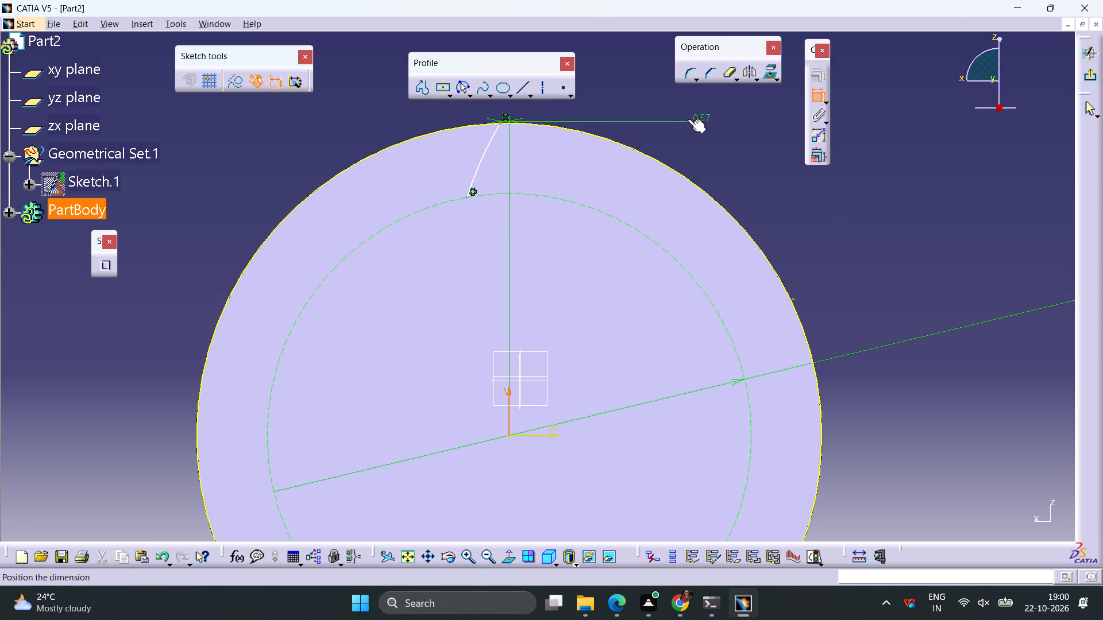
left_click(687, 119)
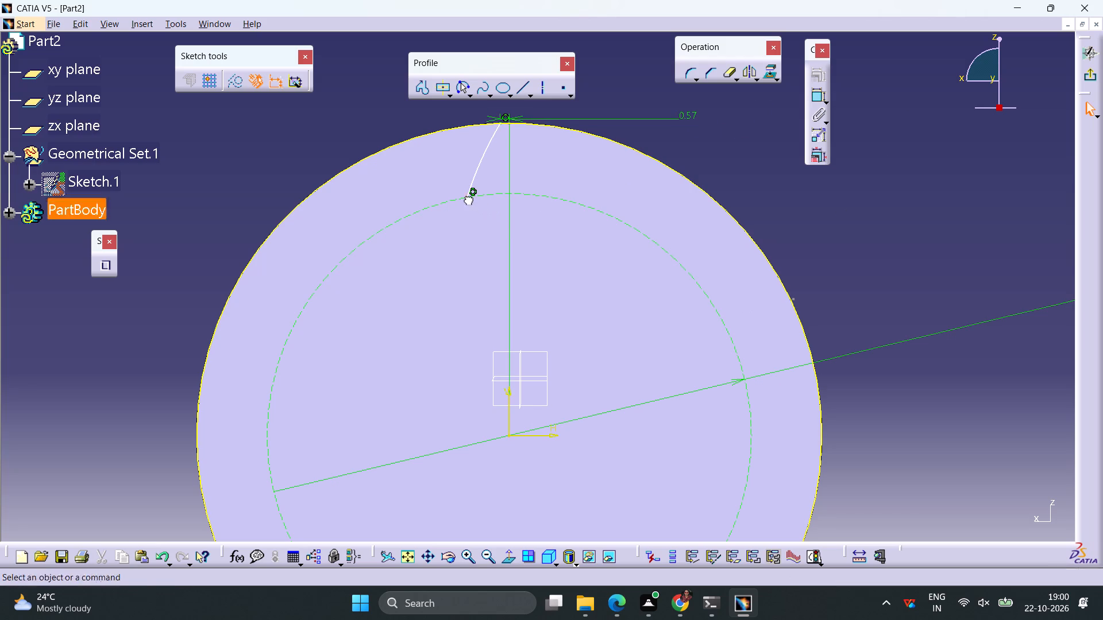
Dimension the arc's inner endpoint horizontally from the vertical axis and set the distance to 2.07 mm.
left_click(466, 197)
left_click(510, 408, "ctrl")
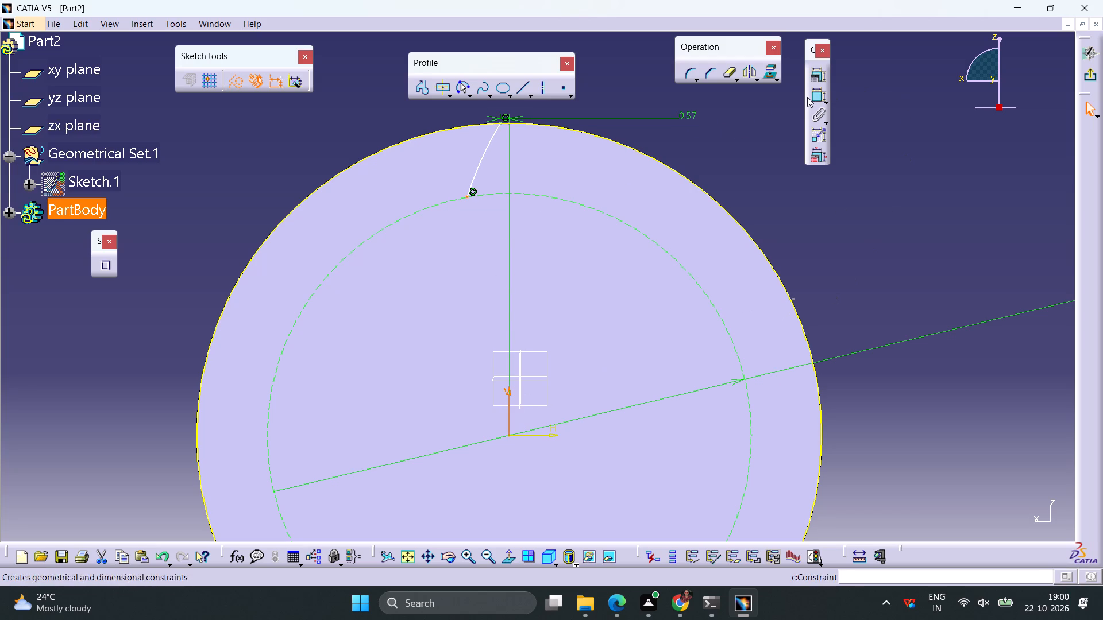
left_click(814, 96)
left_click(699, 235)
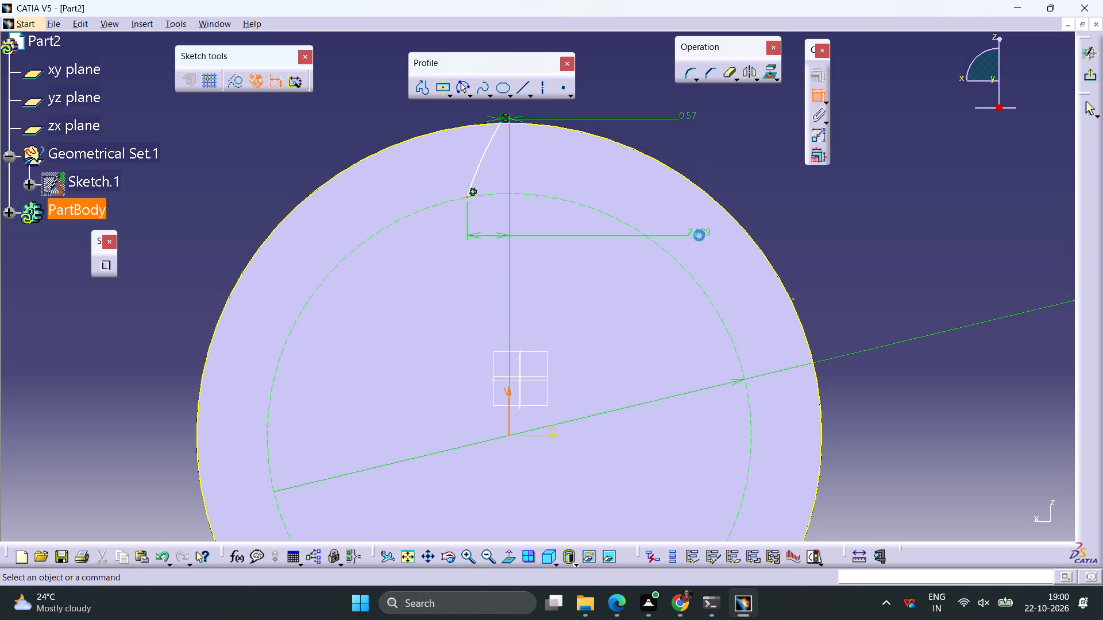
double_click(701, 232)
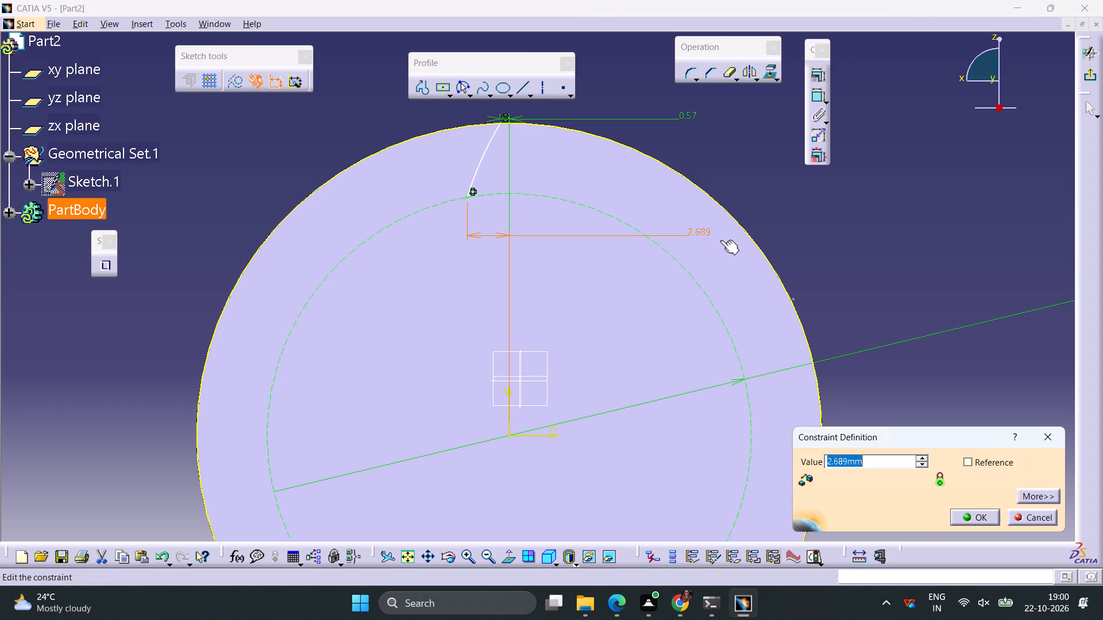
type("2.07")
key("Return")
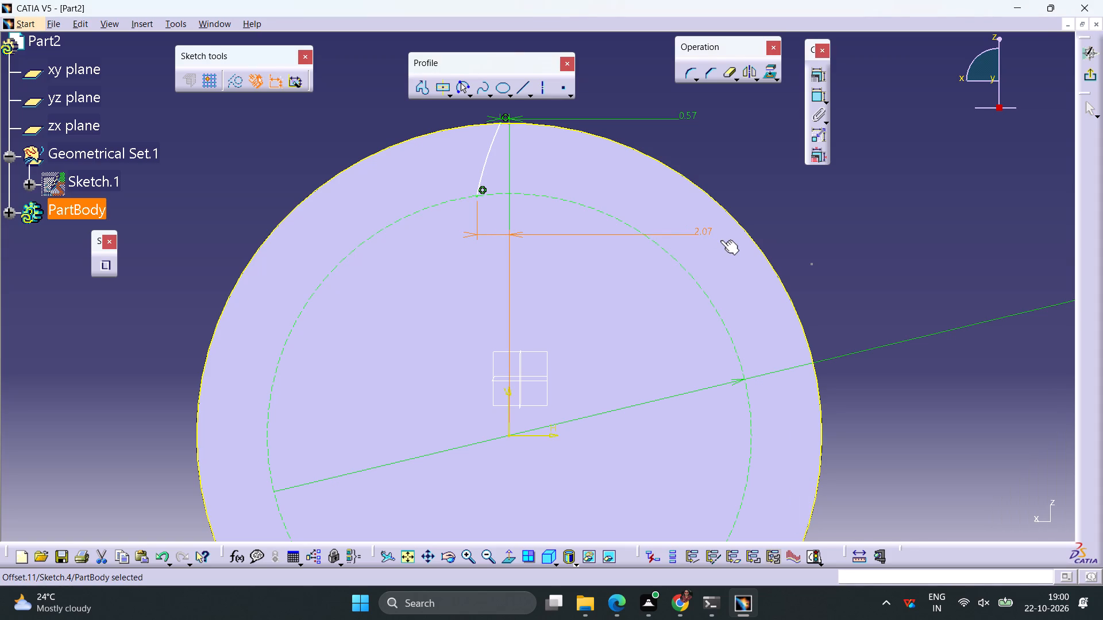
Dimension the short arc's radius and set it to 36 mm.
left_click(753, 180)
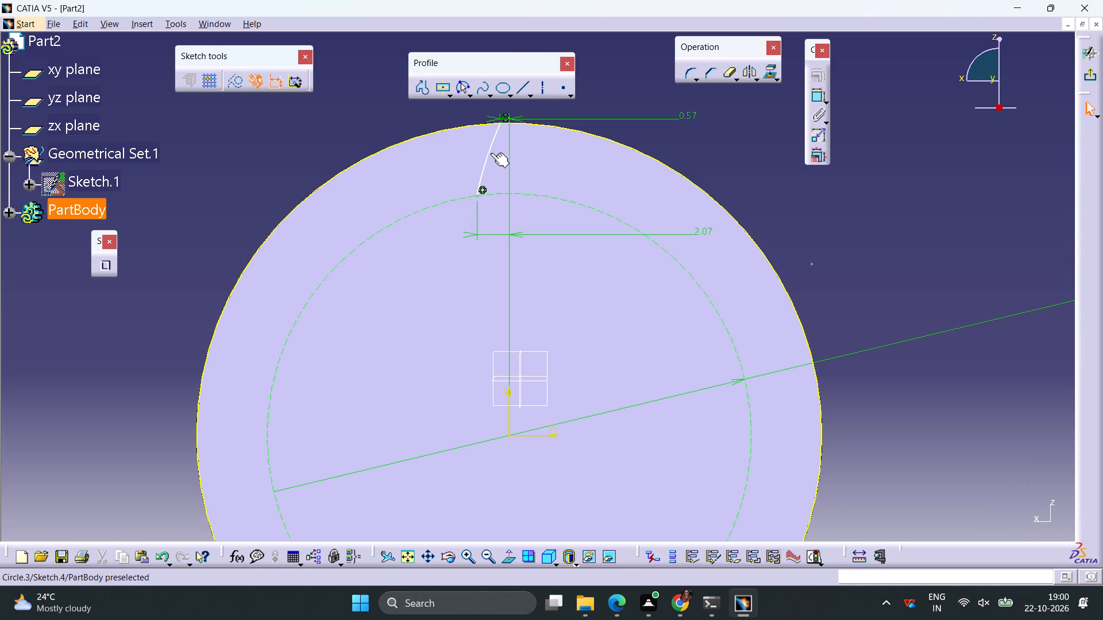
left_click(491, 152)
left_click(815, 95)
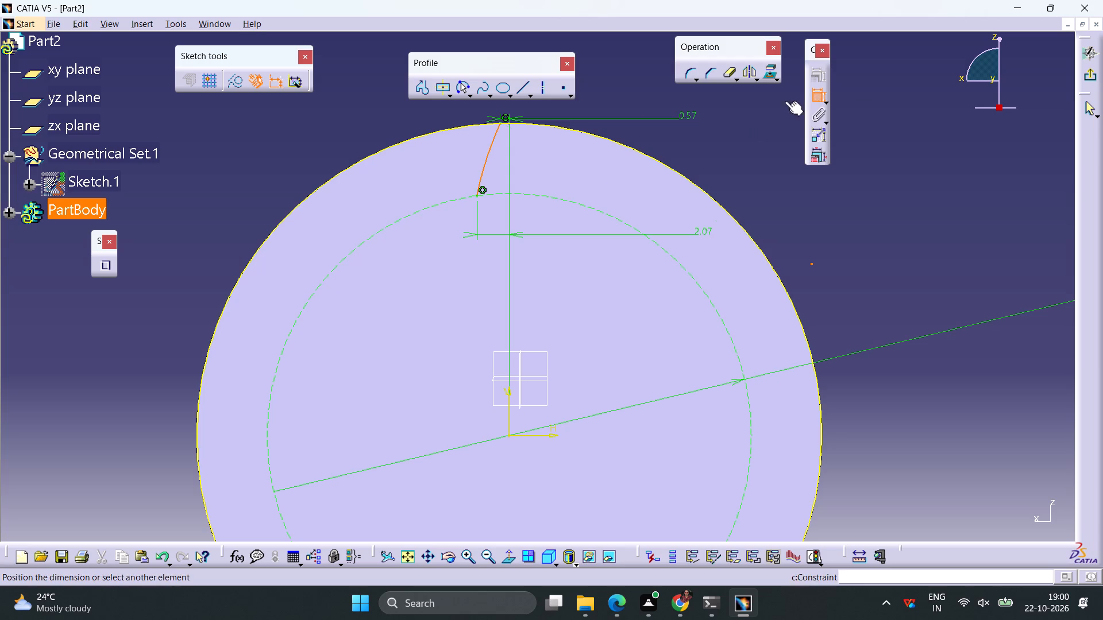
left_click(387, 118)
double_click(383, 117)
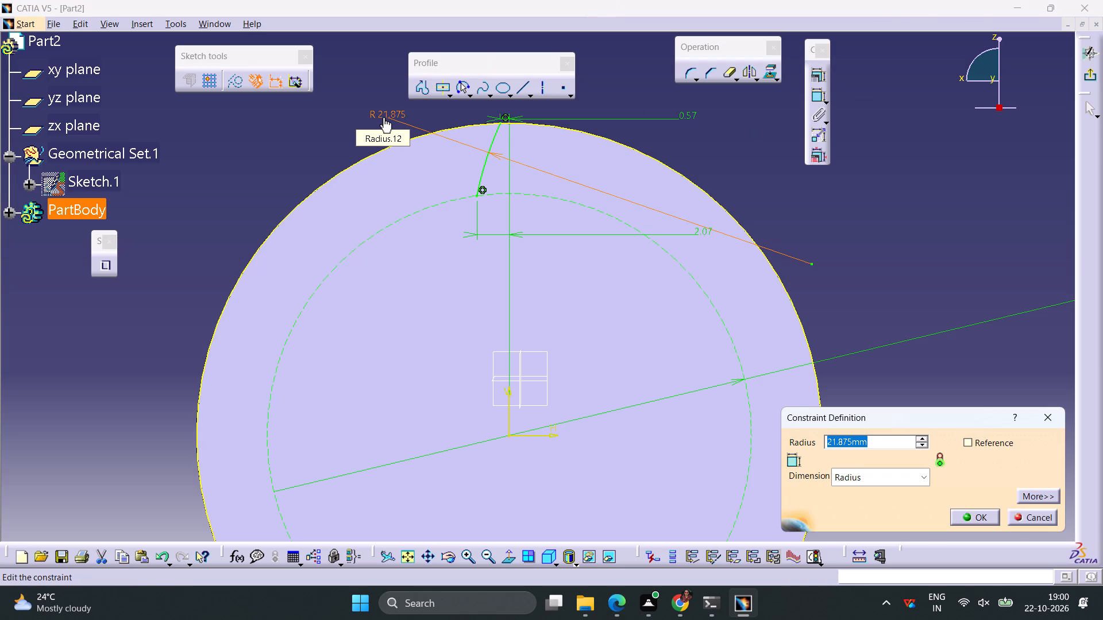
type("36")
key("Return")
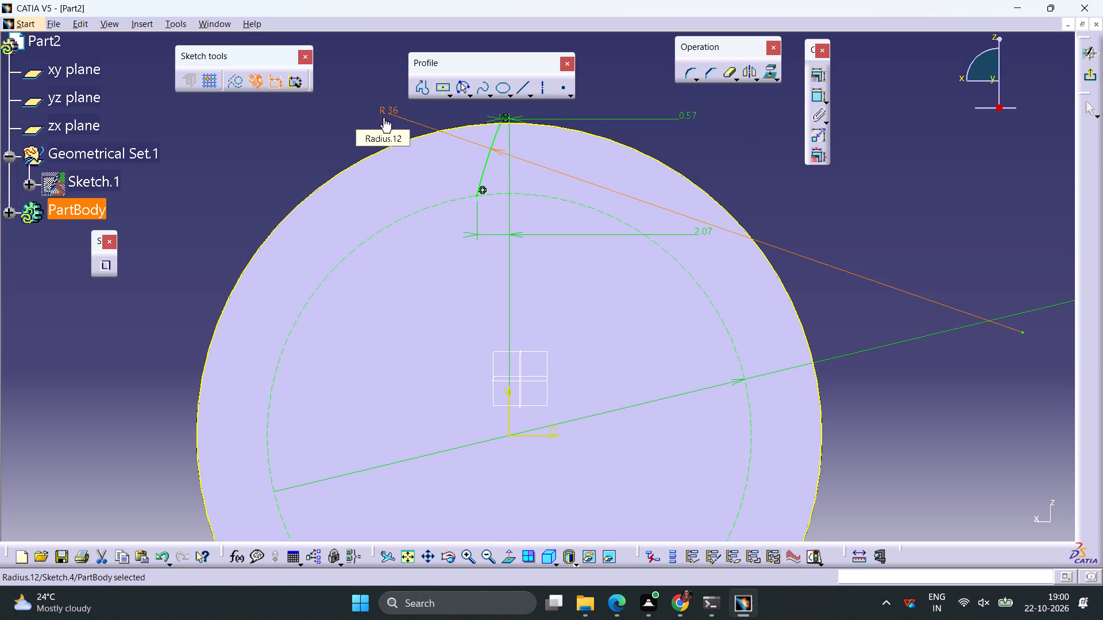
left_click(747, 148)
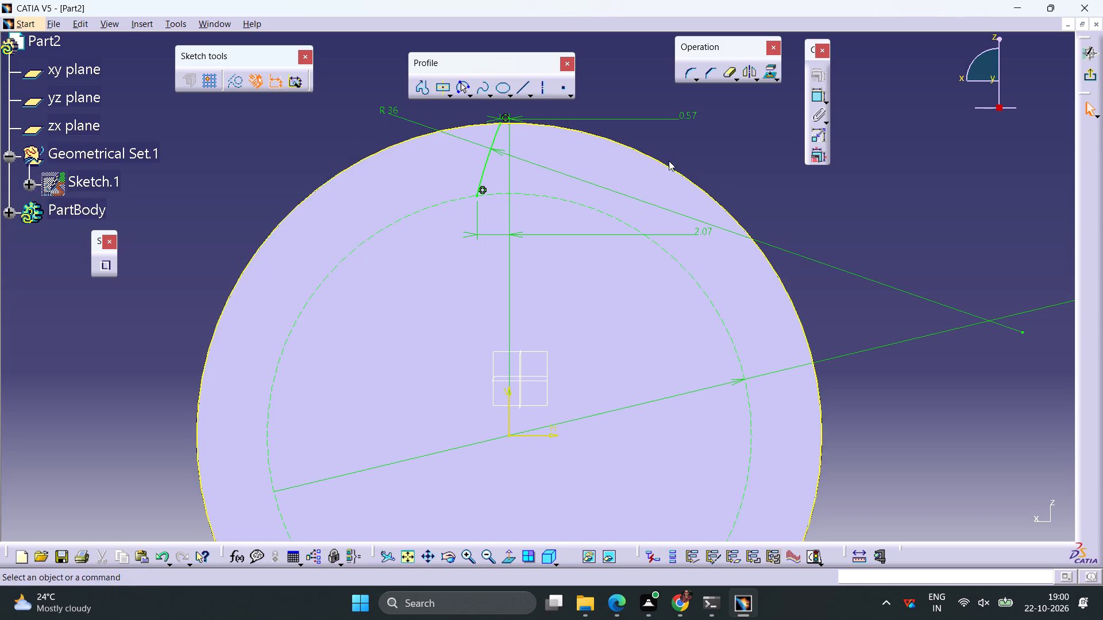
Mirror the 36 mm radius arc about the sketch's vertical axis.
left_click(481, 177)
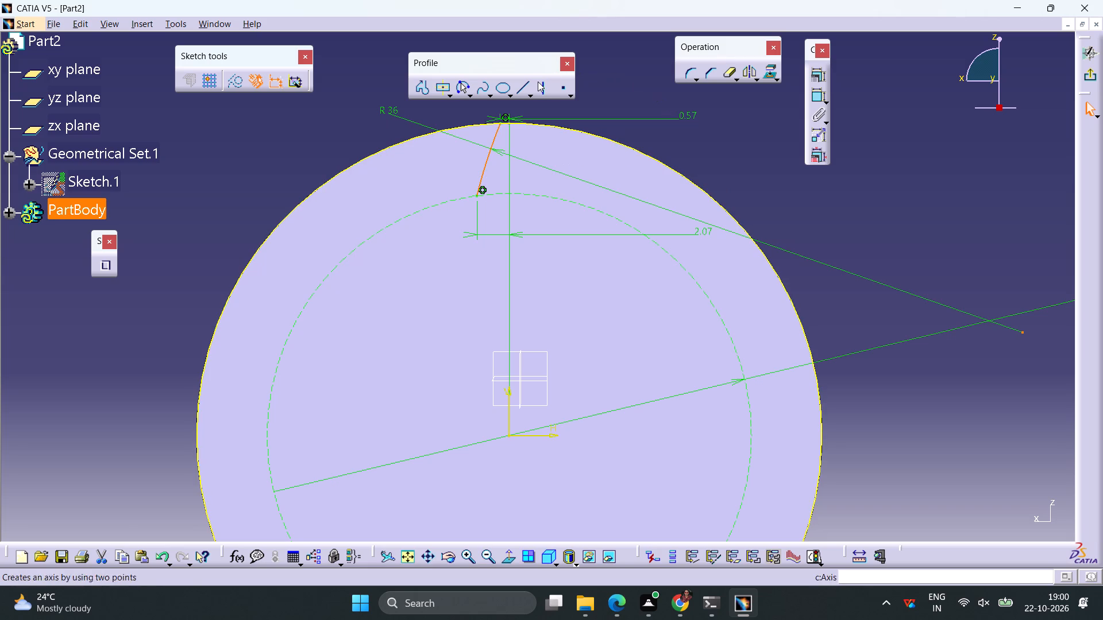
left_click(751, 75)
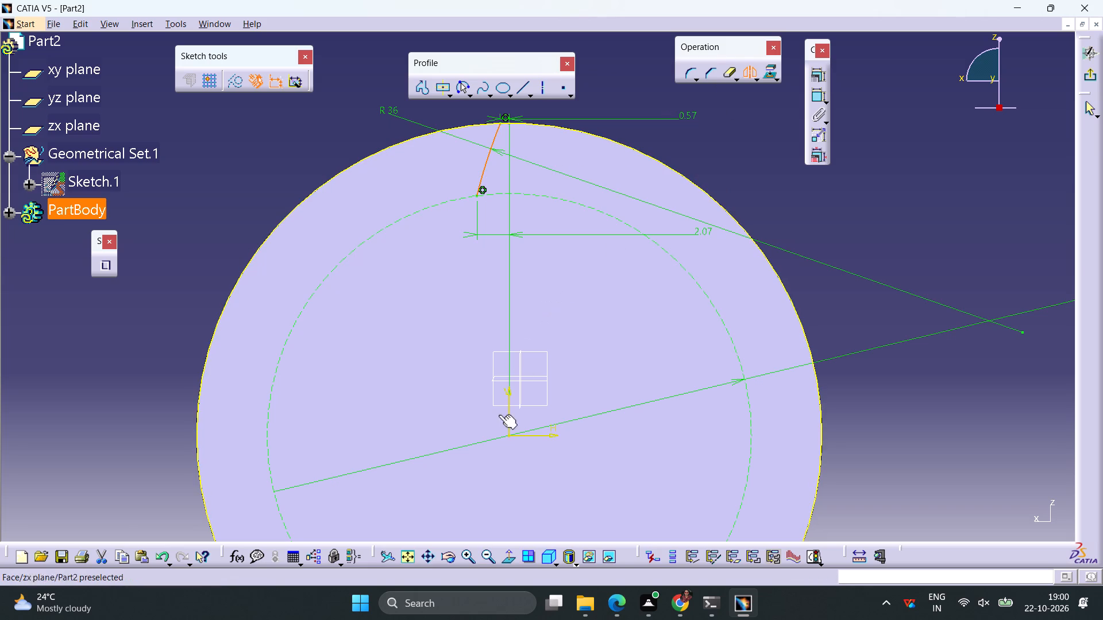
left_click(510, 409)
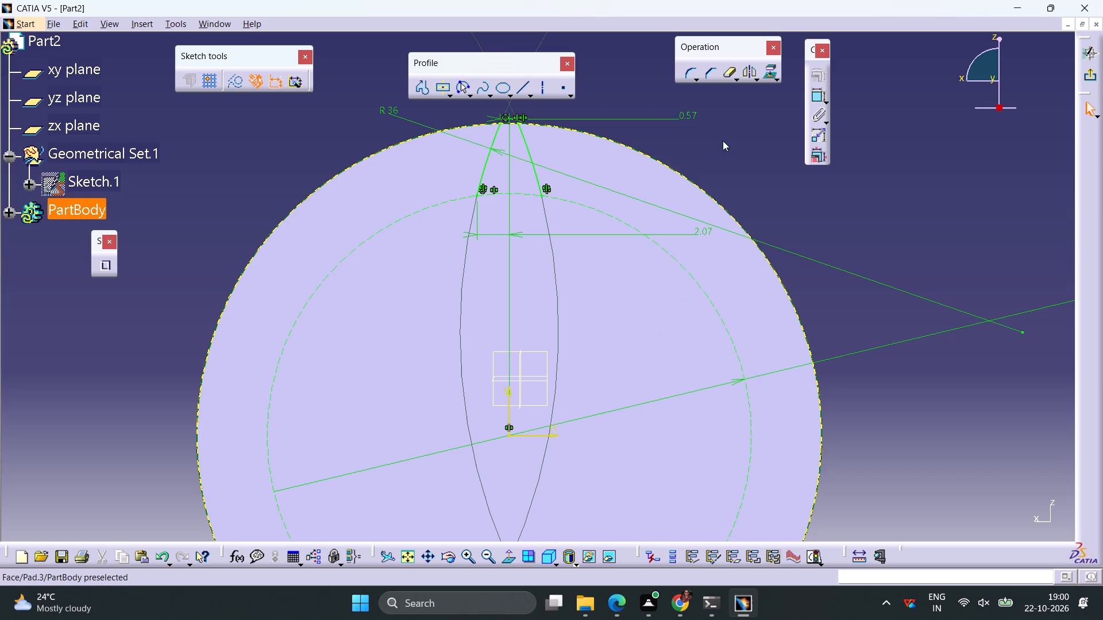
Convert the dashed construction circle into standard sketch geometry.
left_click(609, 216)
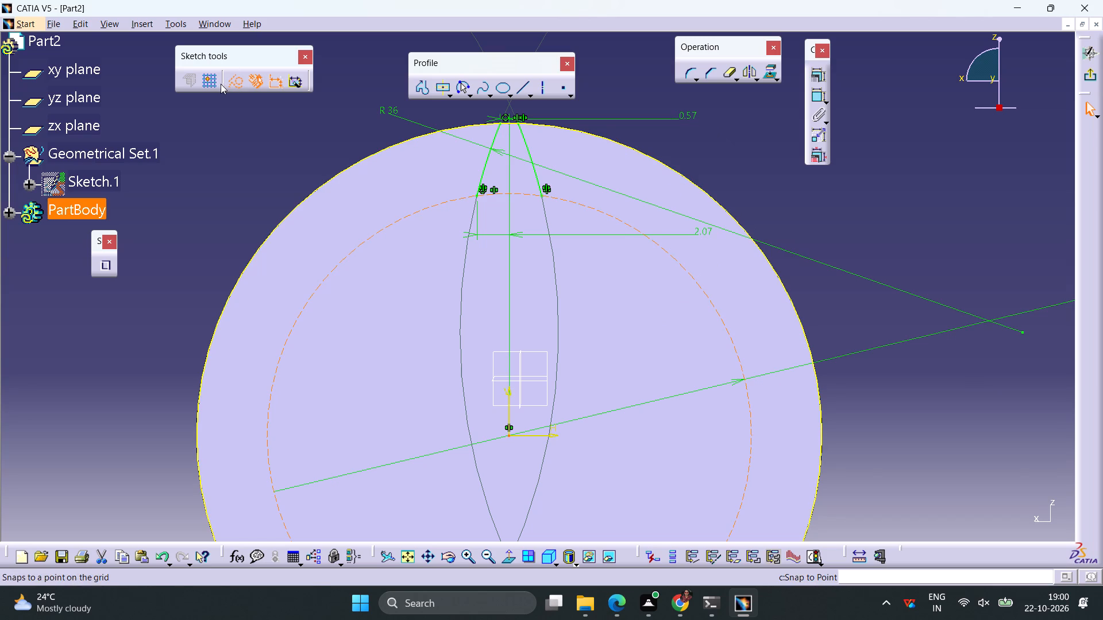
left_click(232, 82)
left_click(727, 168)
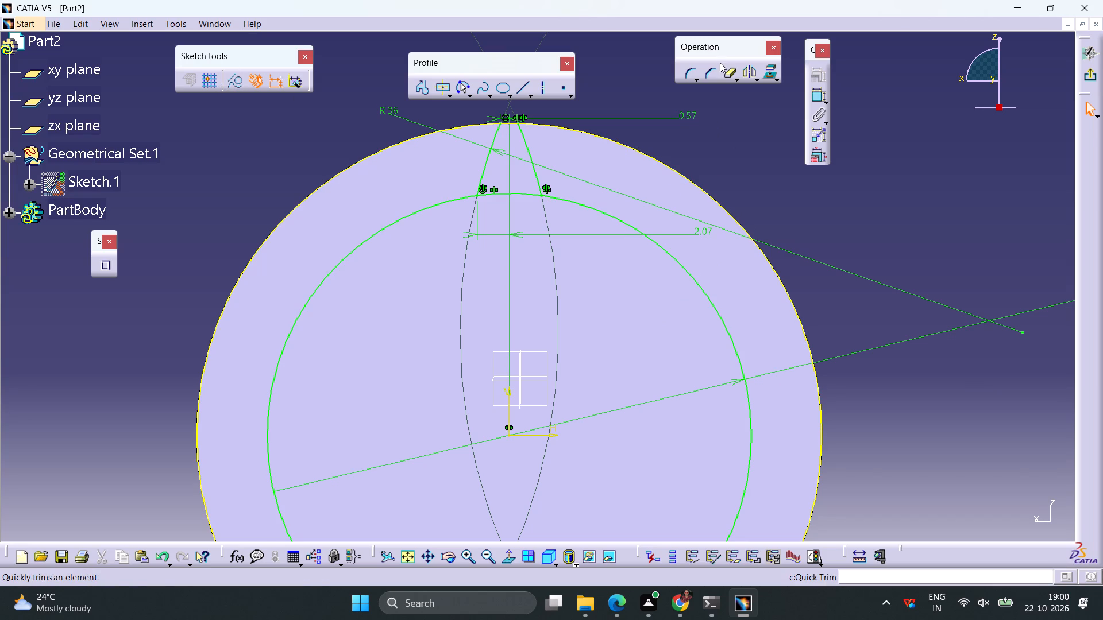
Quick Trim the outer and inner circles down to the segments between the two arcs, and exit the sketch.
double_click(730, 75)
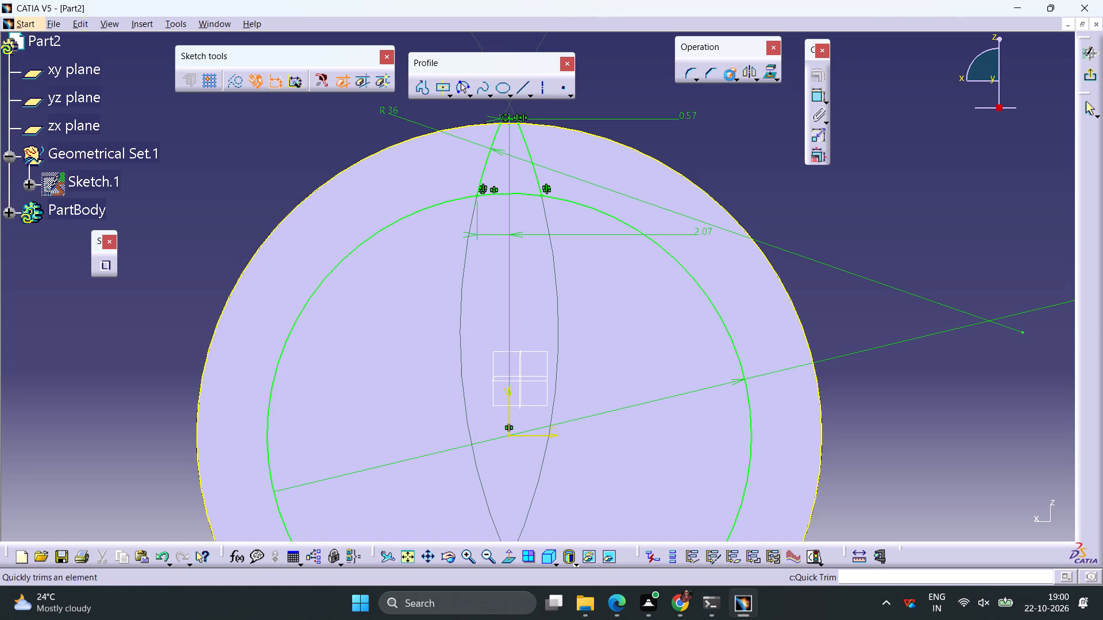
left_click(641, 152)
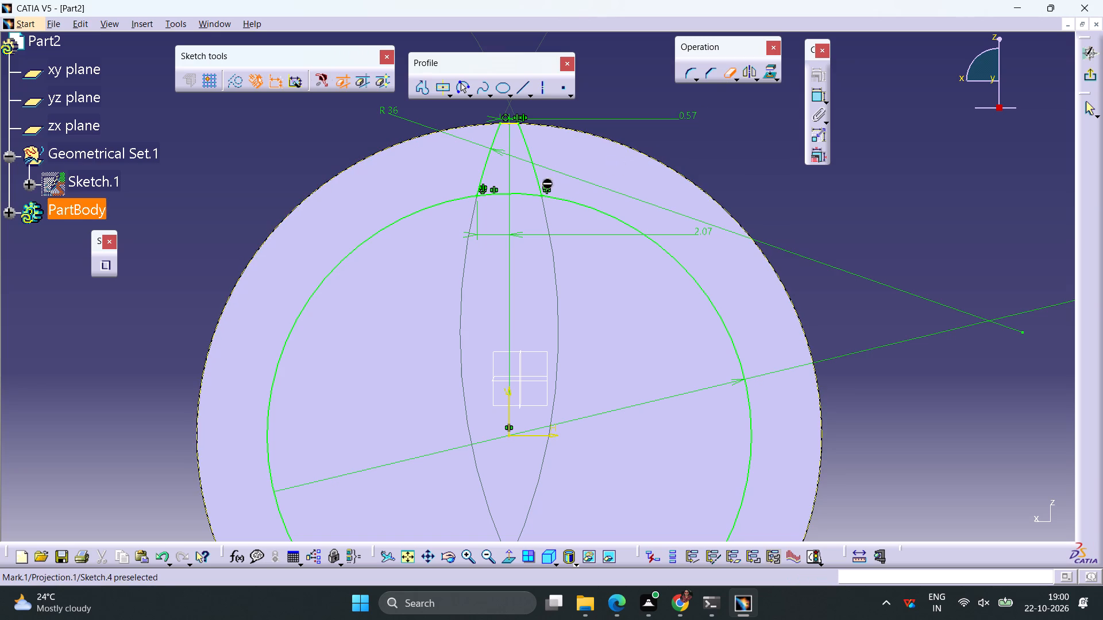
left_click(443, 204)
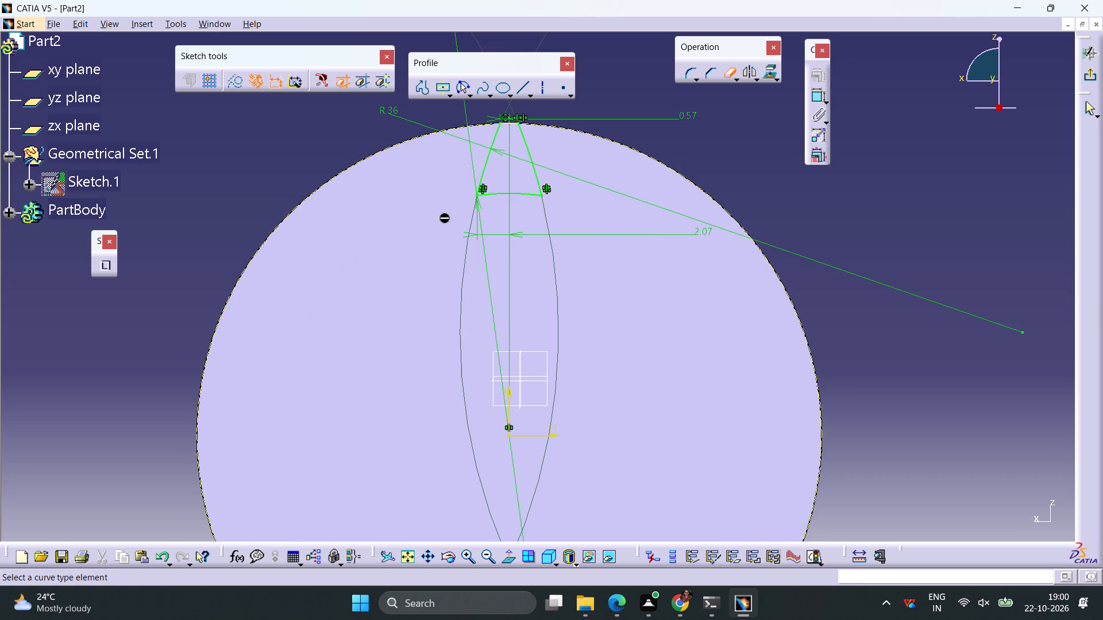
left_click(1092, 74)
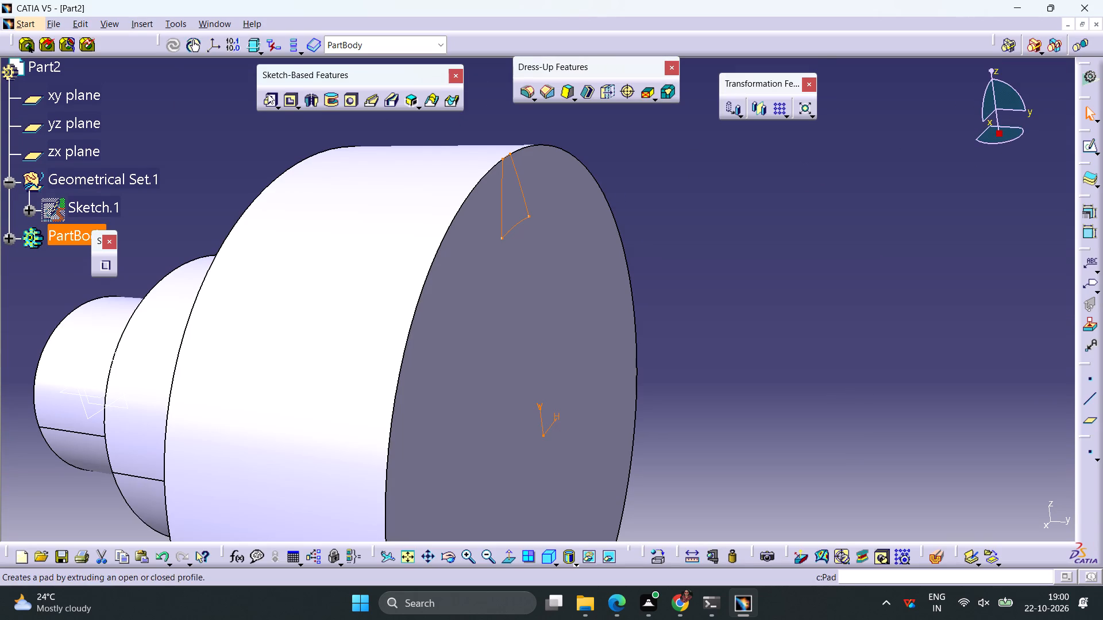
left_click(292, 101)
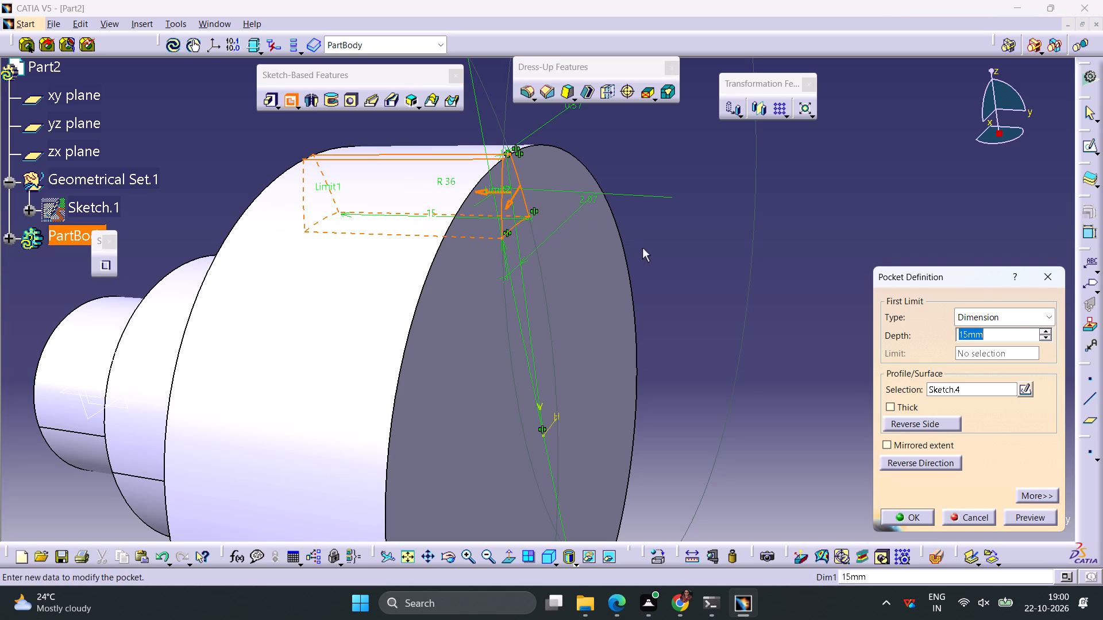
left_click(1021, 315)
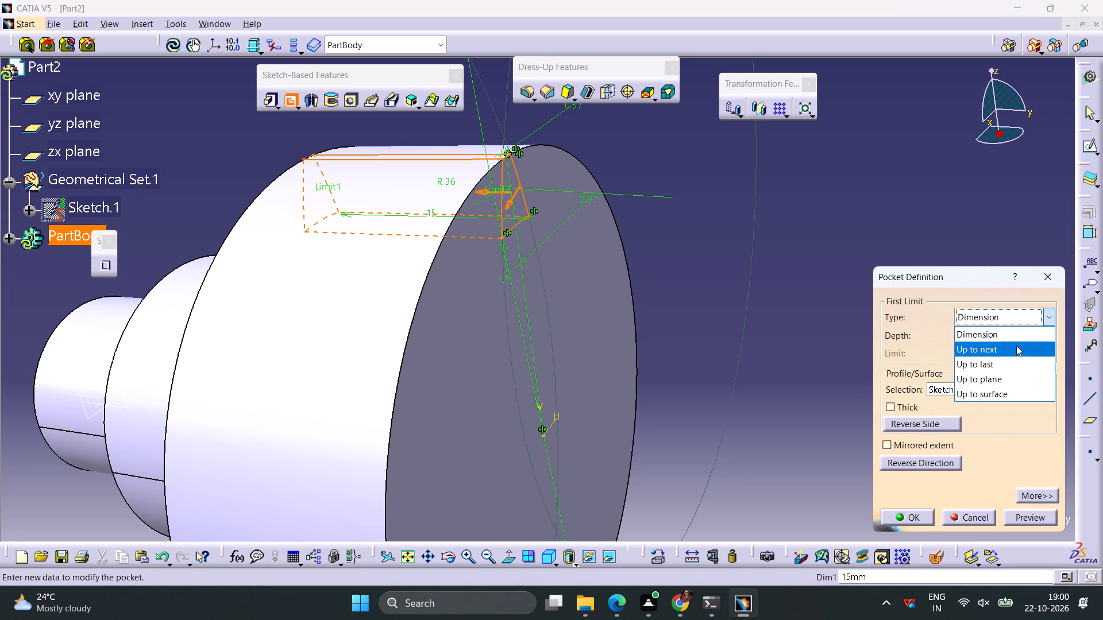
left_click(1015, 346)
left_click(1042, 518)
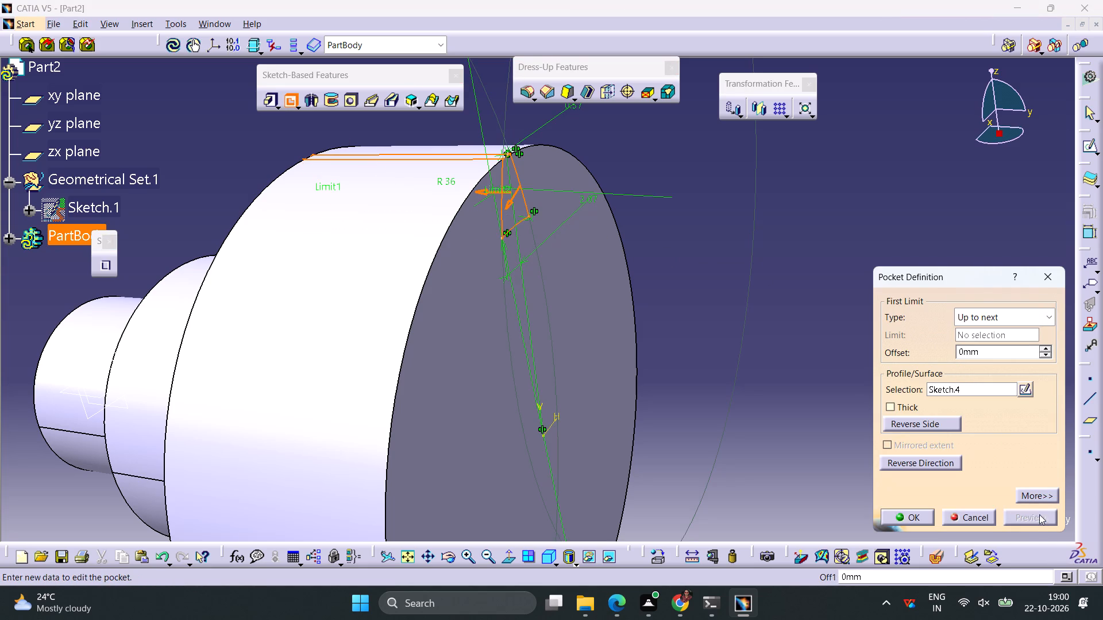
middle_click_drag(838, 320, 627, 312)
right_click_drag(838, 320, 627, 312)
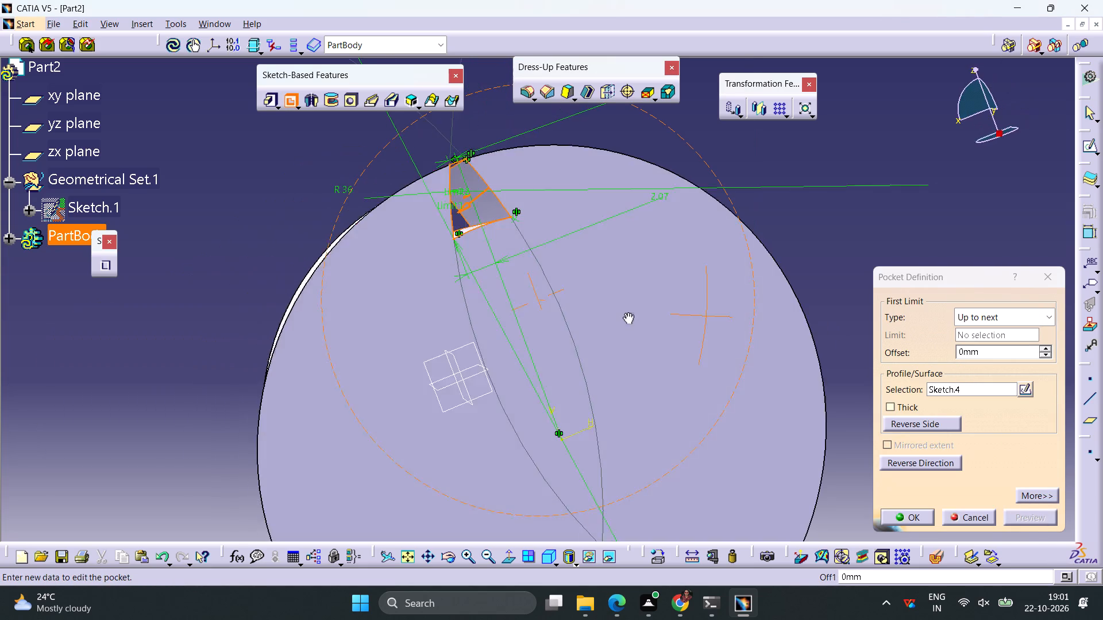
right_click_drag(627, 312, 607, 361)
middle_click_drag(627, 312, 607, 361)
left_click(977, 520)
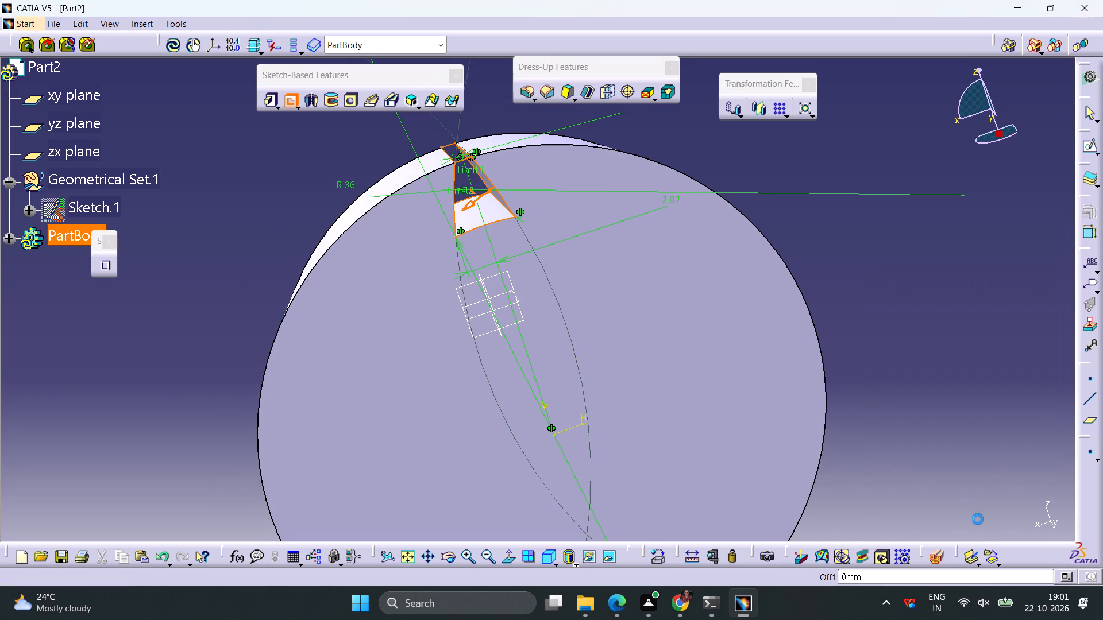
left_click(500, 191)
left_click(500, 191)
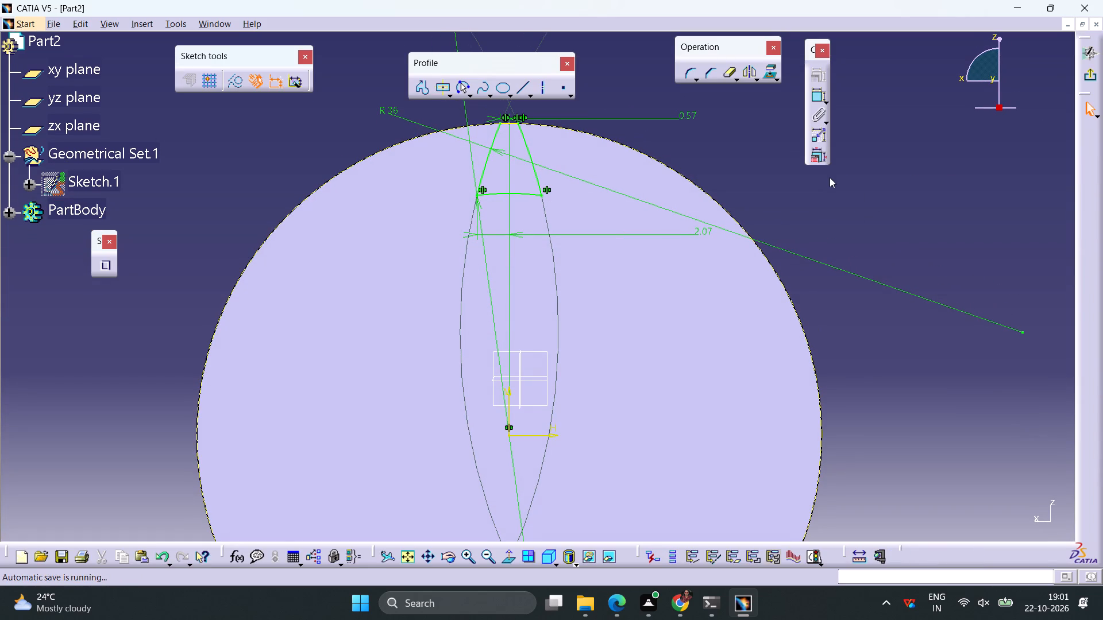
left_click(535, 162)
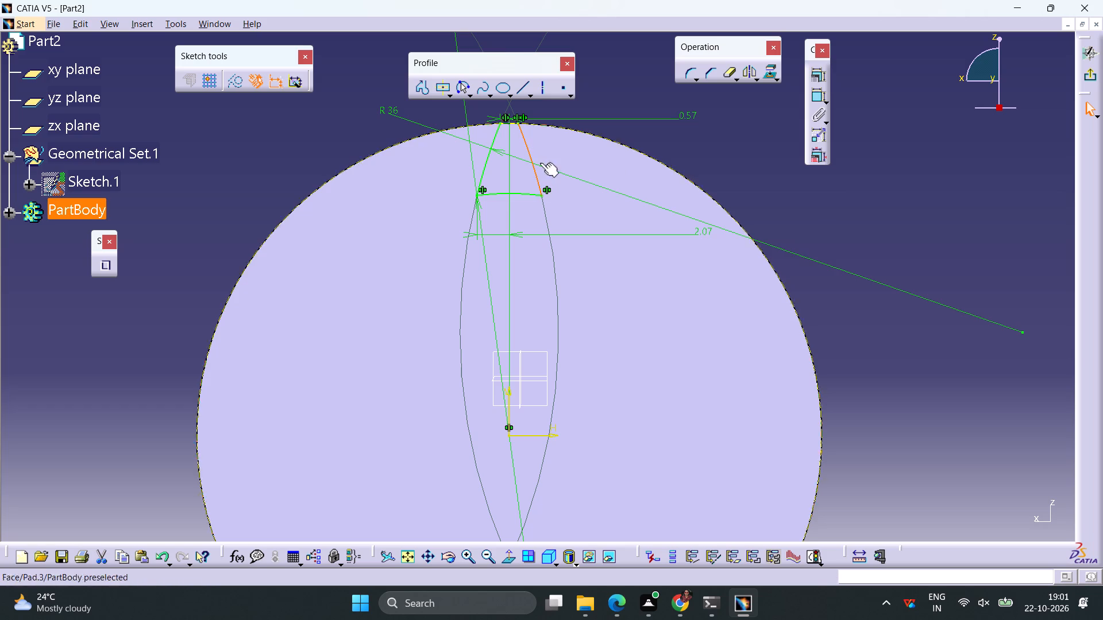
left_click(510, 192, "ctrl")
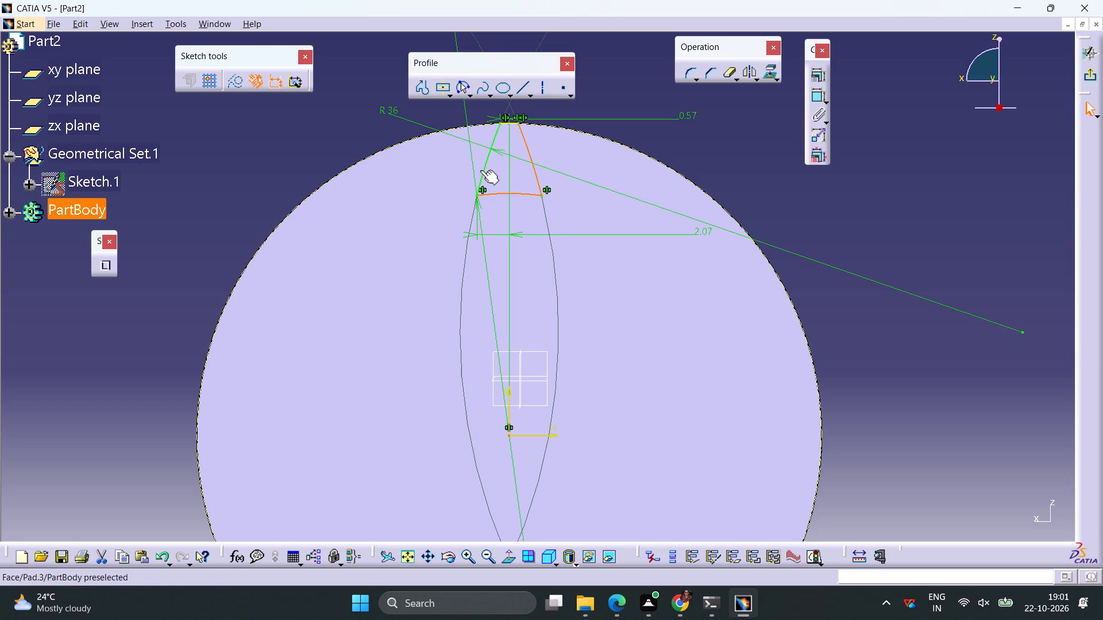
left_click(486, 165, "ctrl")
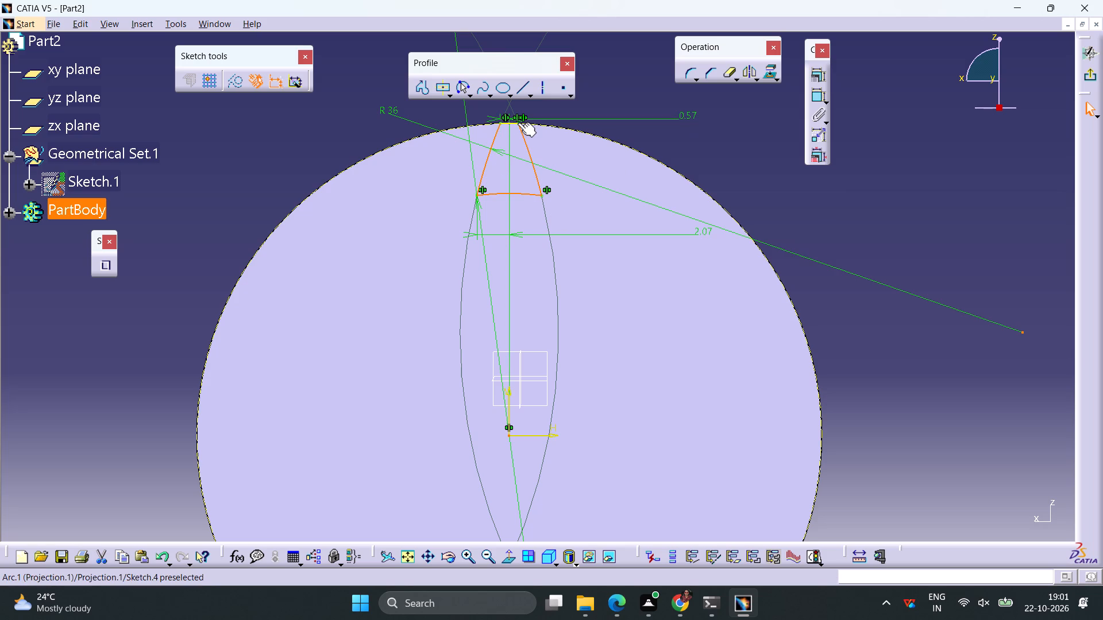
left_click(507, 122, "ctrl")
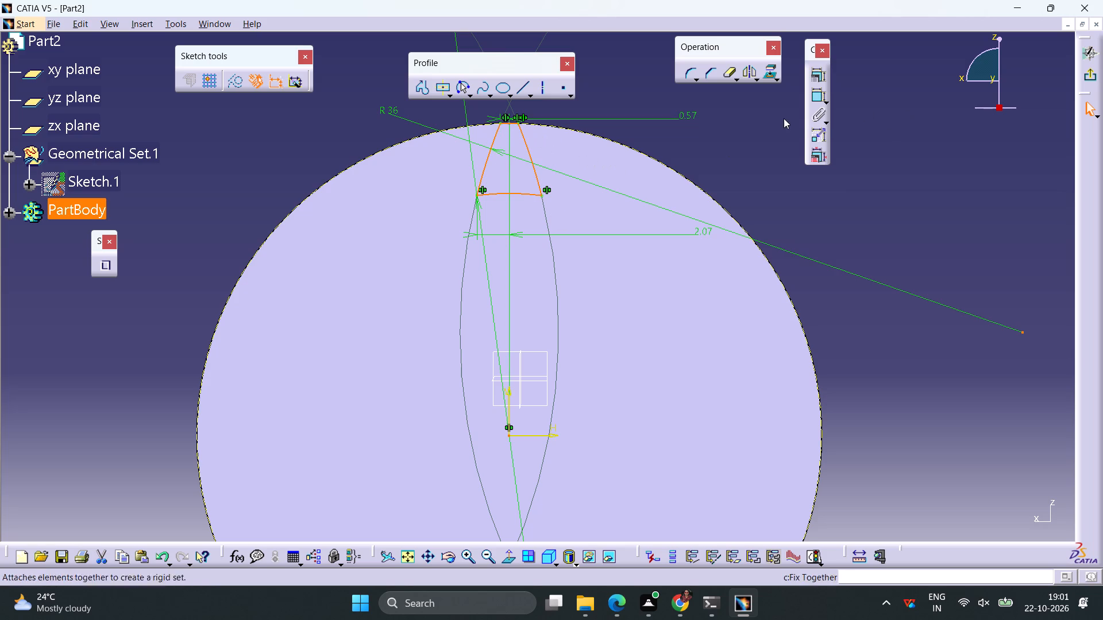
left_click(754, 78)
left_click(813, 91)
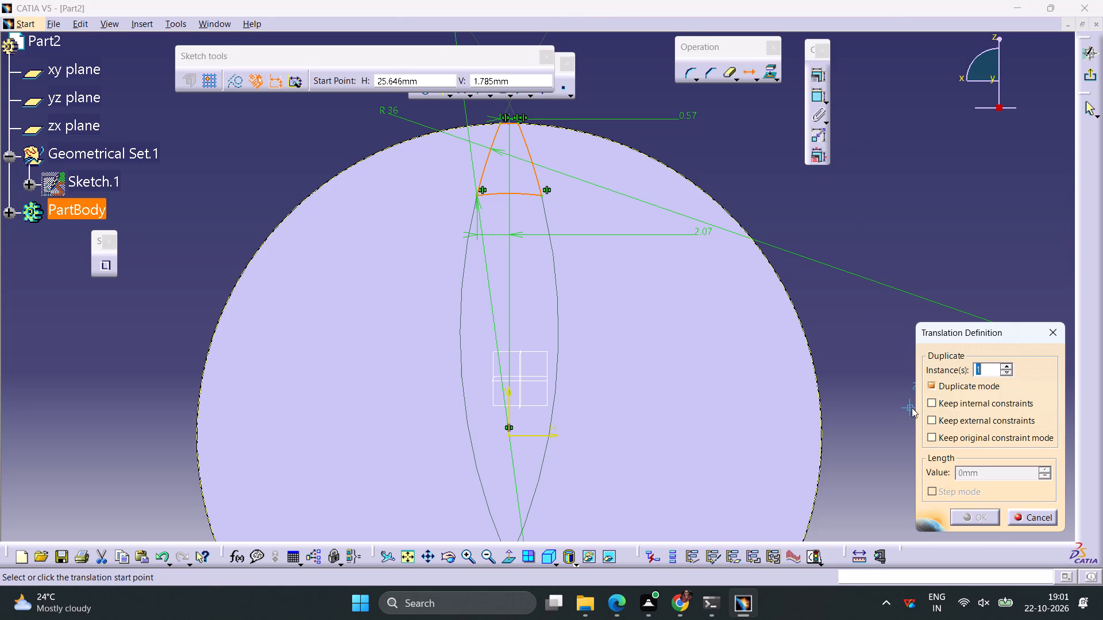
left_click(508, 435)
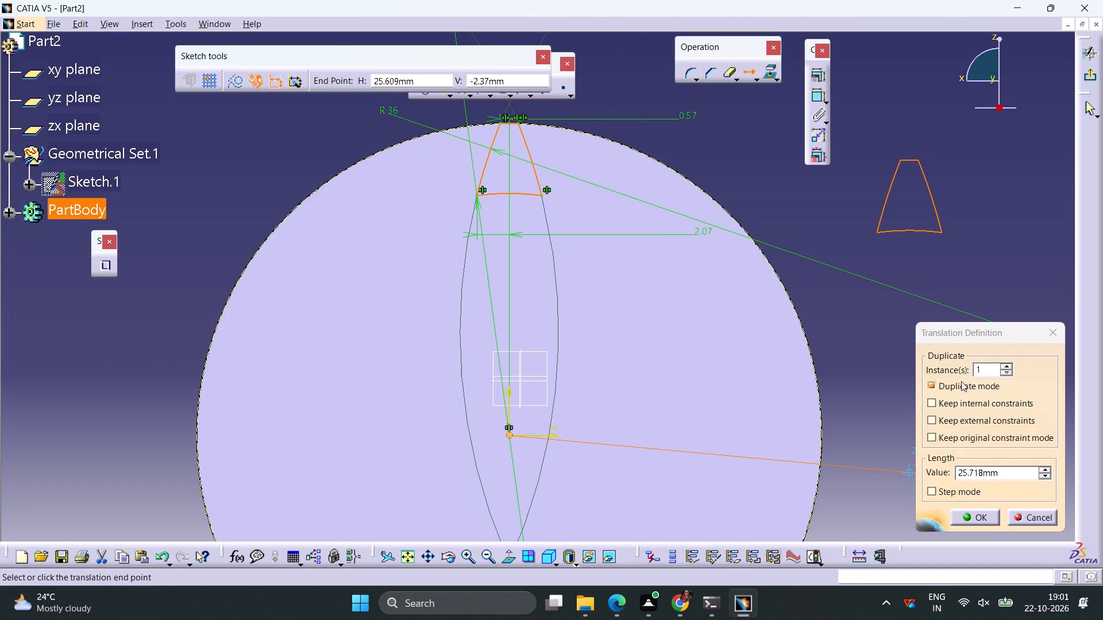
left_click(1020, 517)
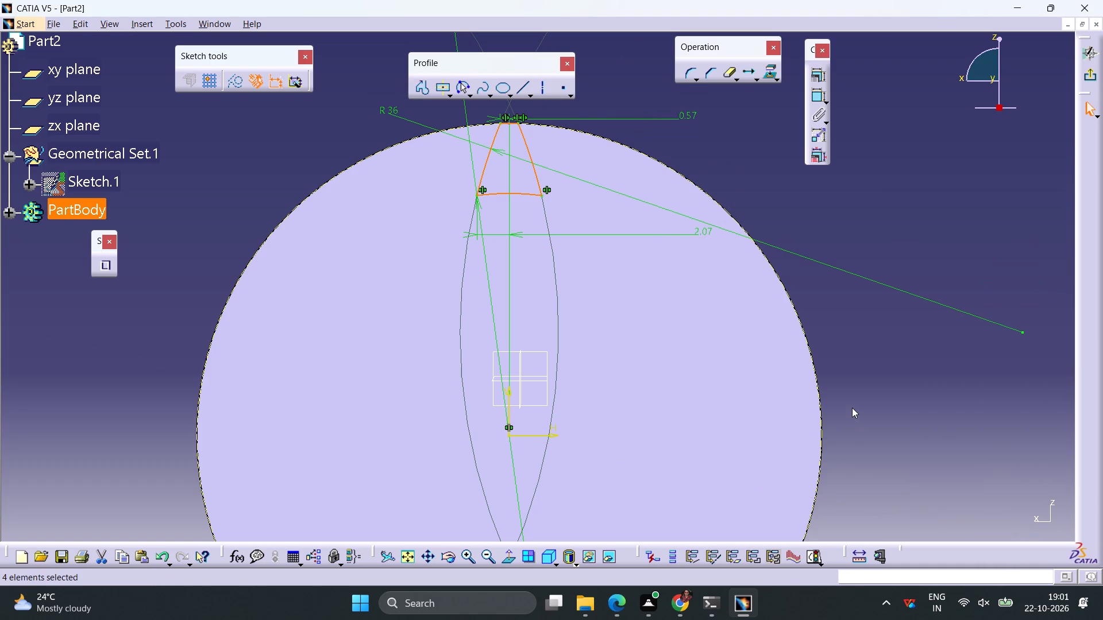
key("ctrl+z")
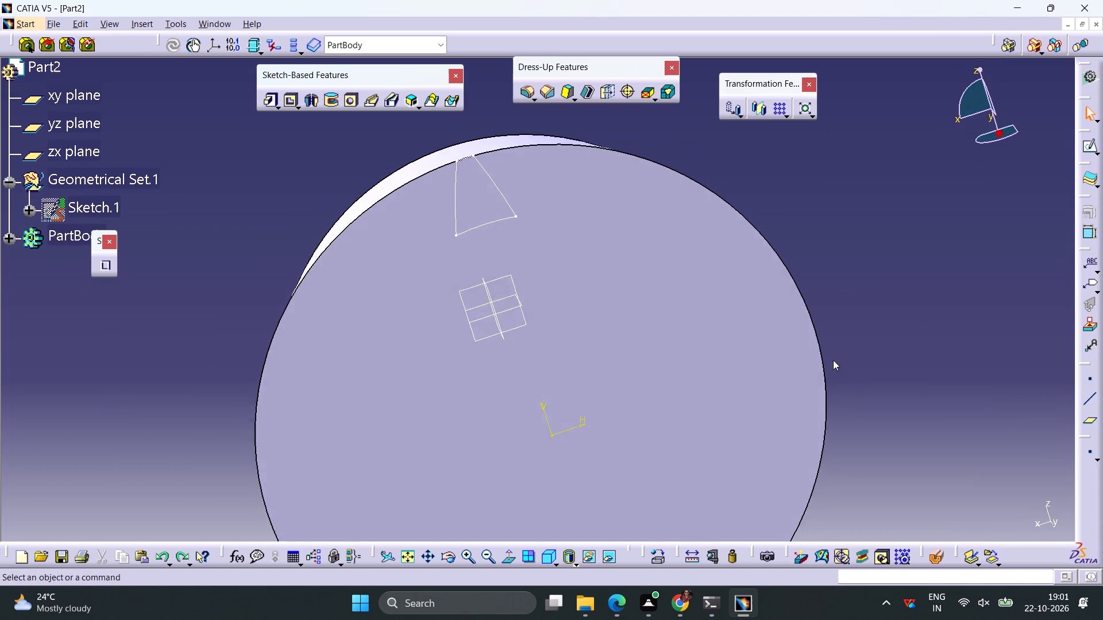
Reopen the tooth-shaped sketch on the largest face, delete its whole profile with the dimensions, and exit the sketch.
double_click(503, 200)
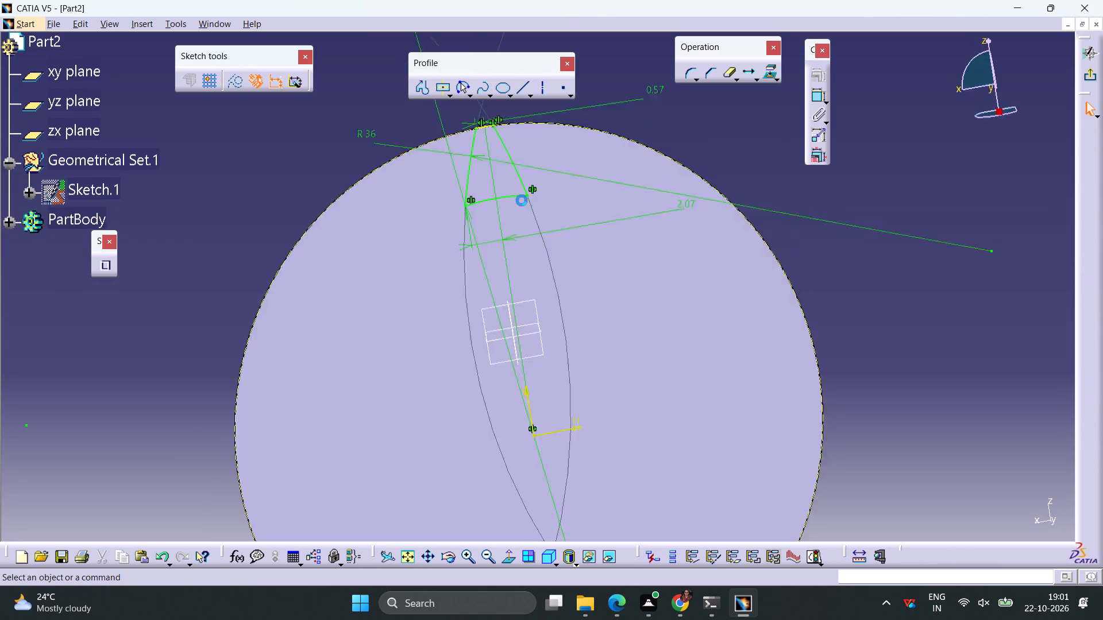
middle_click_drag(574, 258, 574, 260, "ctrl")
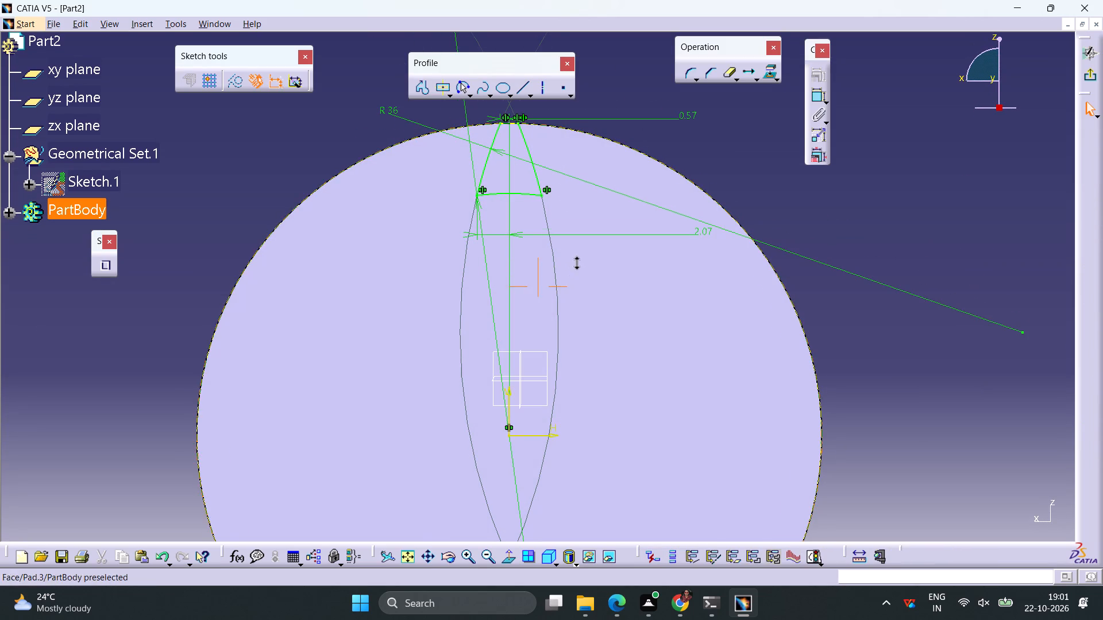
middle_click_drag(574, 260, 574, 299, "ctrl")
left_click_drag(414, 108, 622, 304)
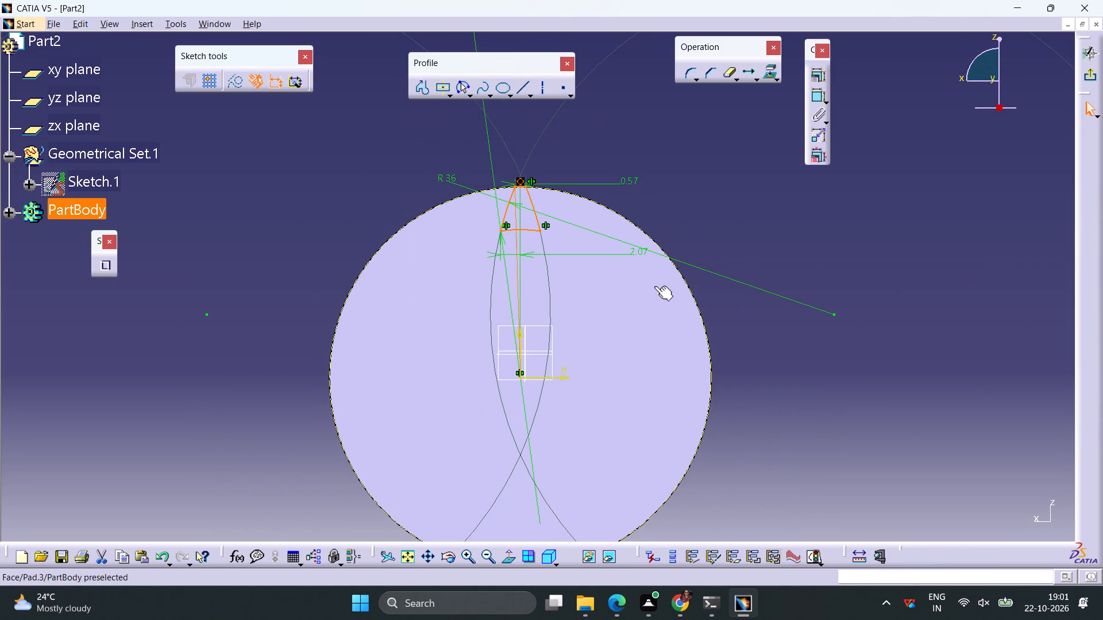
key("Delete")
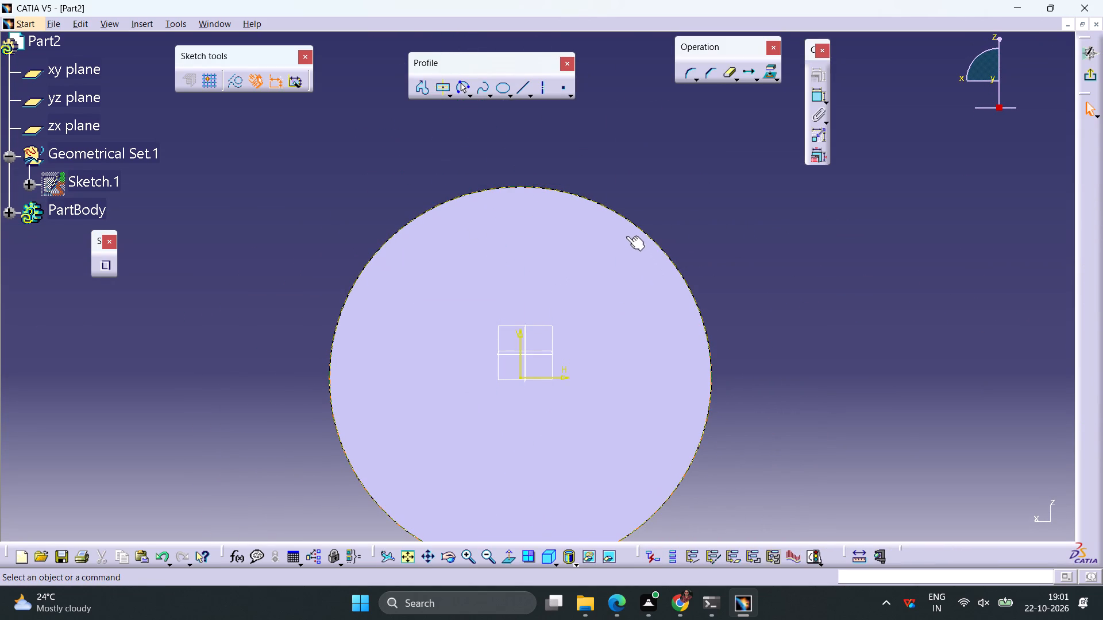
left_click(724, 179)
left_click(687, 288)
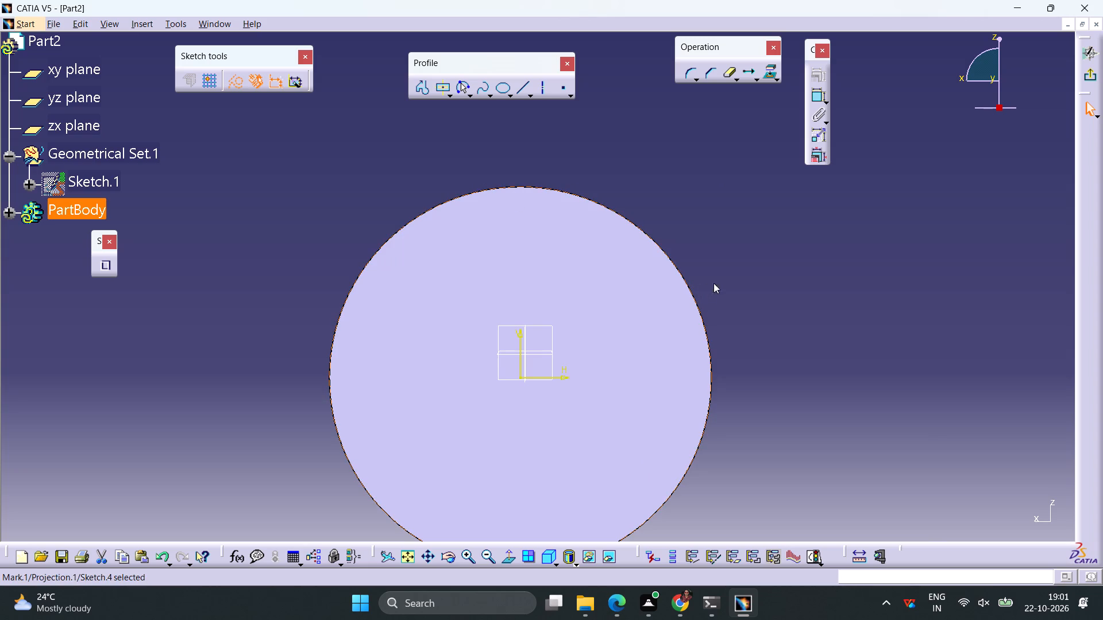
left_click(1086, 73)
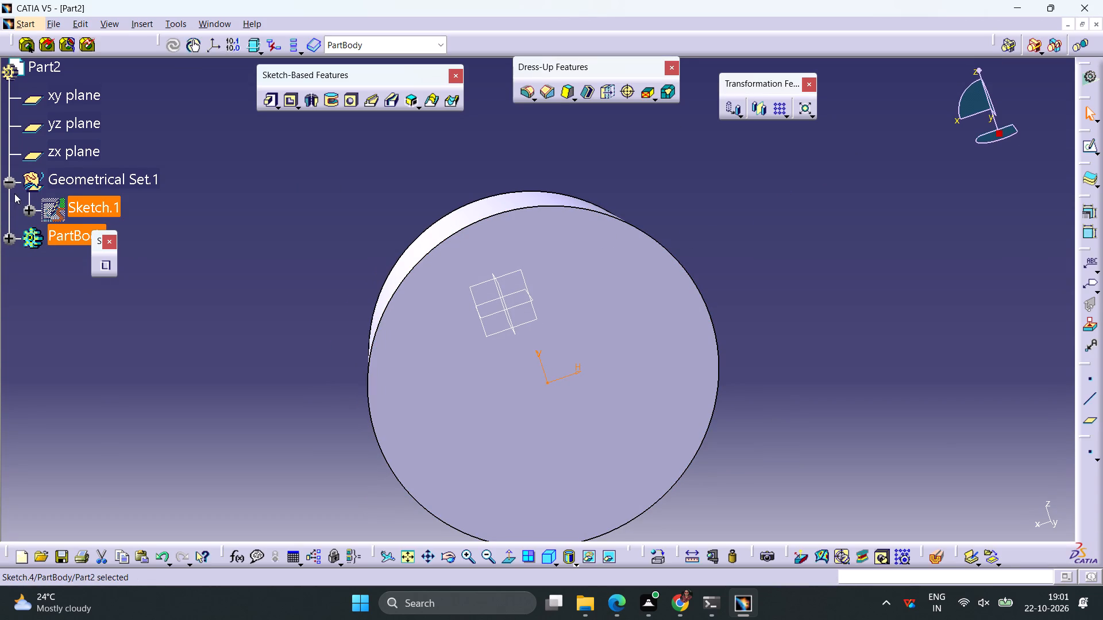
middle_click_drag(294, 241, 331, 241)
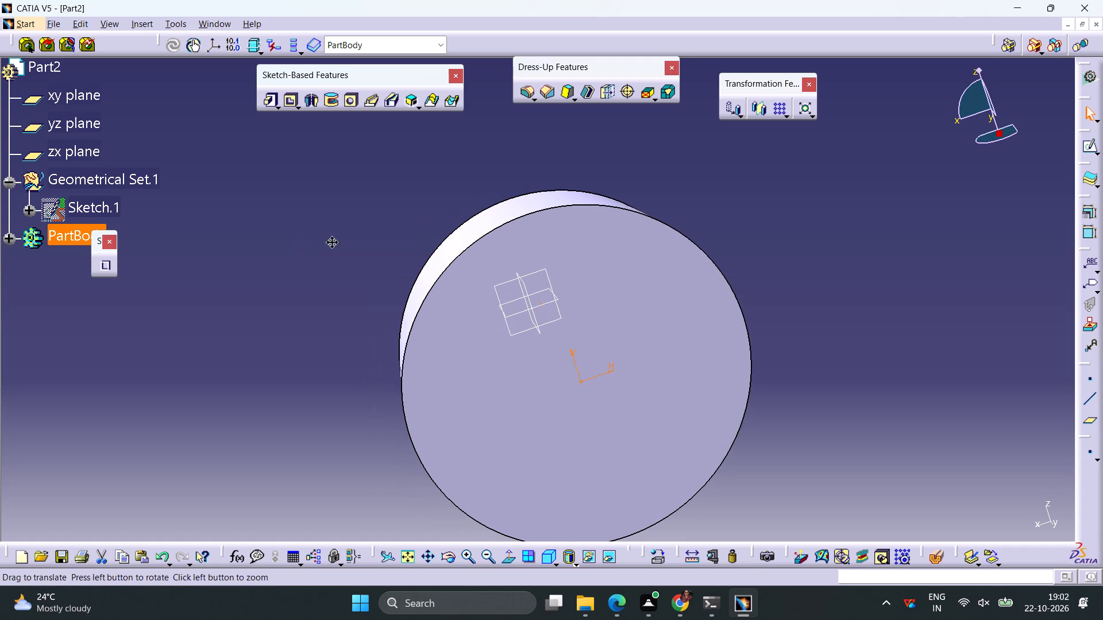
Delete the emptied Sketch.4 from the PartBody.
middle_click_drag(331, 241, 331, 239)
left_click(10, 239)
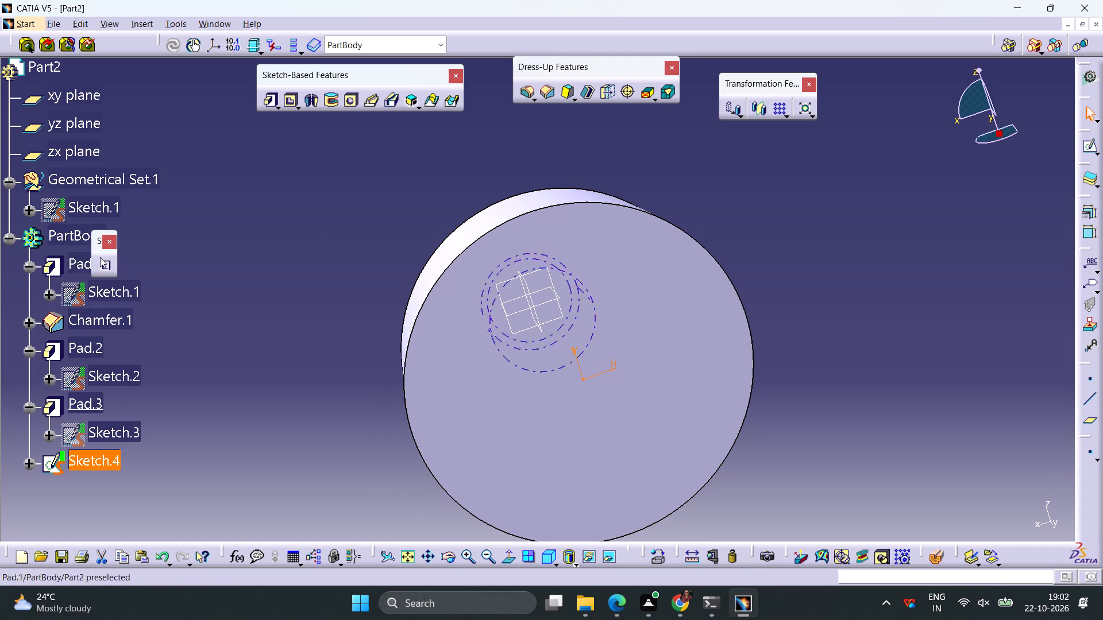
left_click(107, 460)
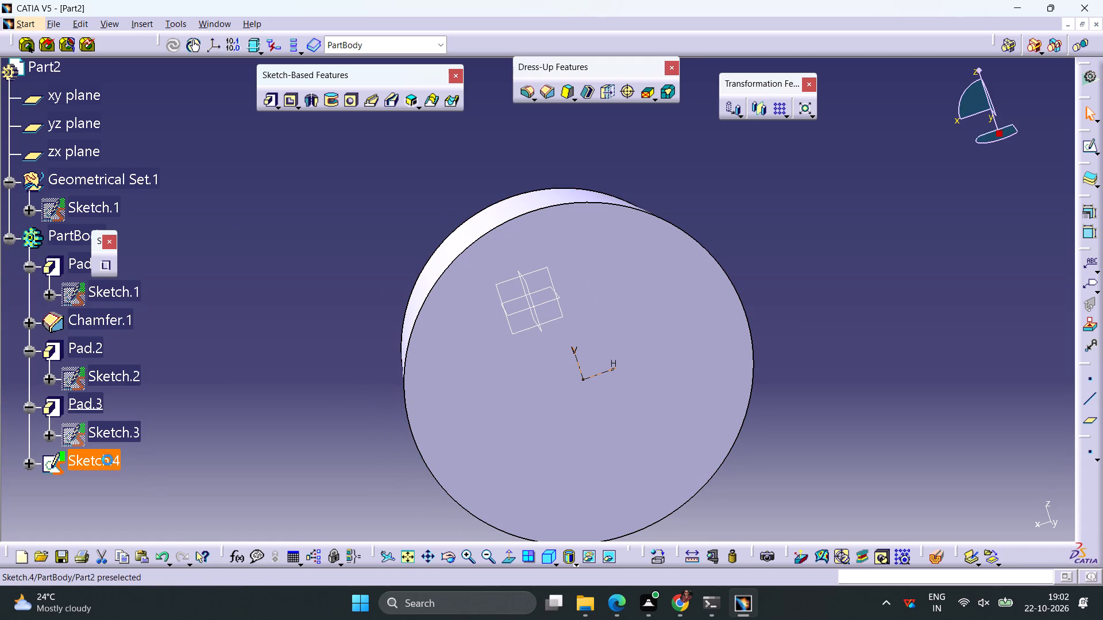
right_click(107, 460)
left_click(166, 359)
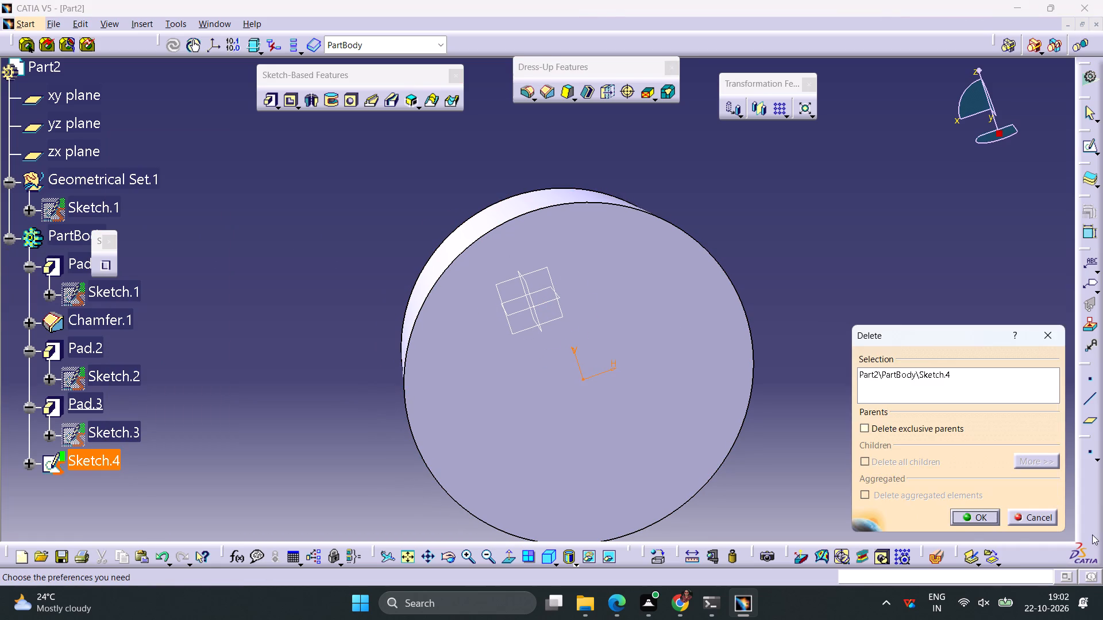
left_click(968, 514)
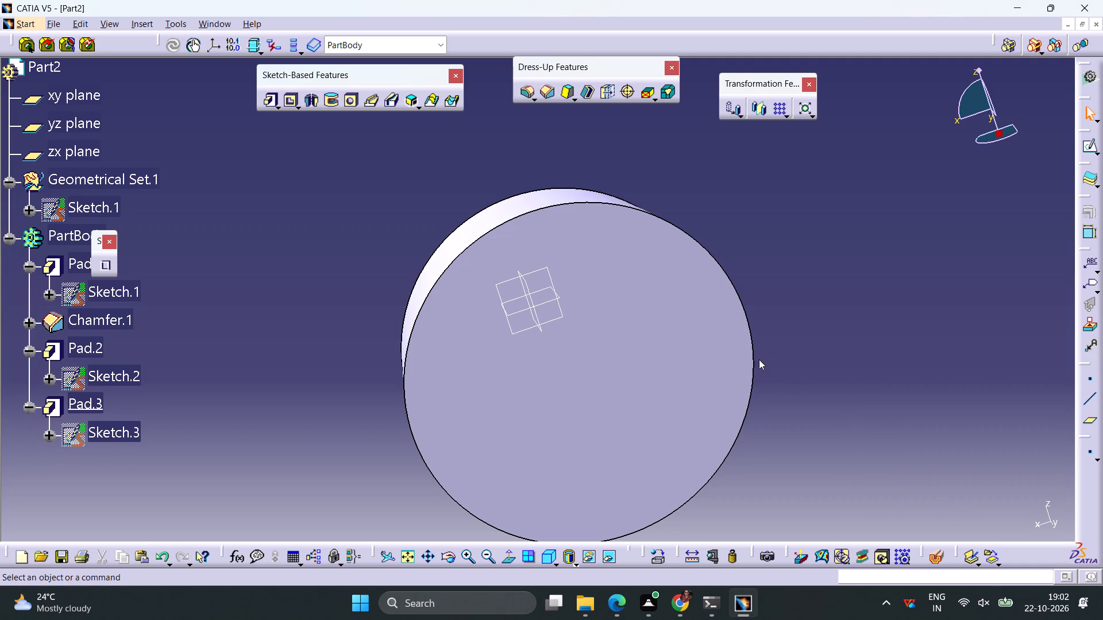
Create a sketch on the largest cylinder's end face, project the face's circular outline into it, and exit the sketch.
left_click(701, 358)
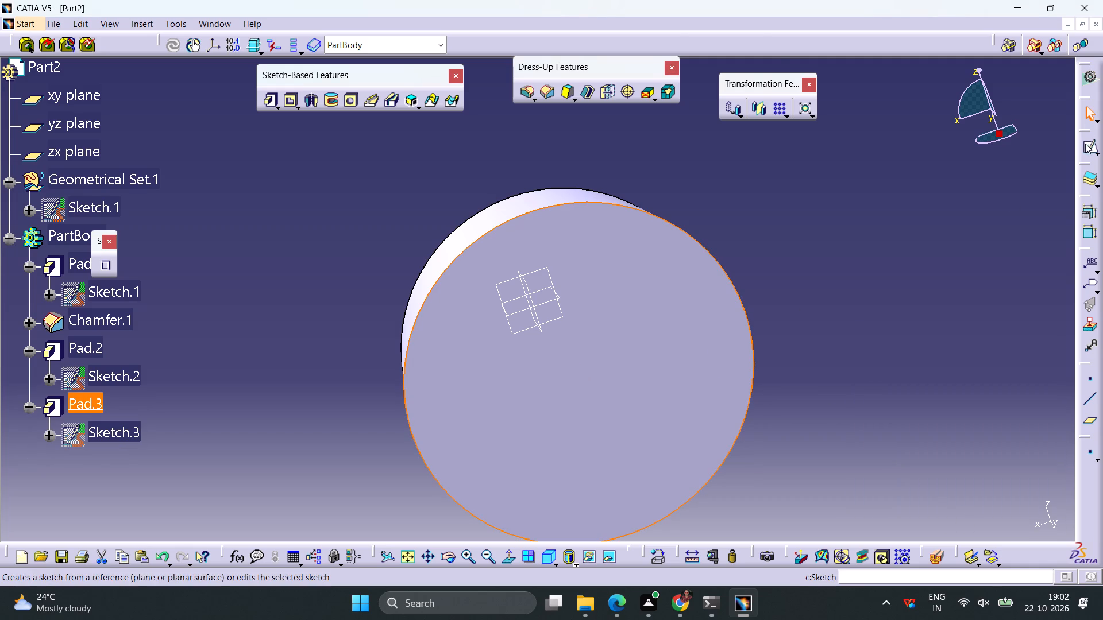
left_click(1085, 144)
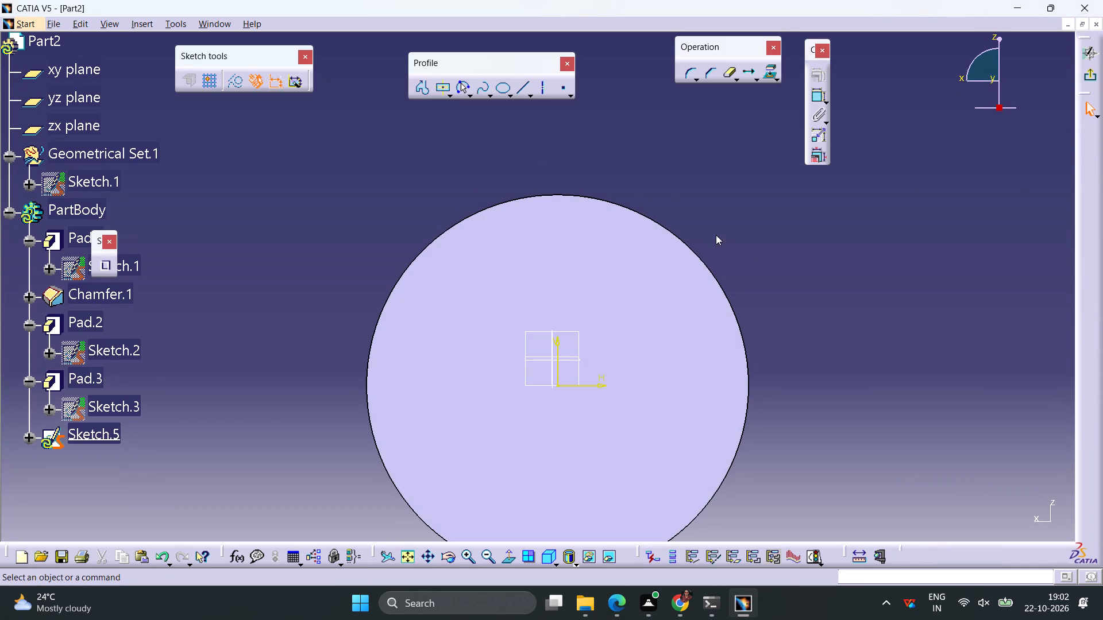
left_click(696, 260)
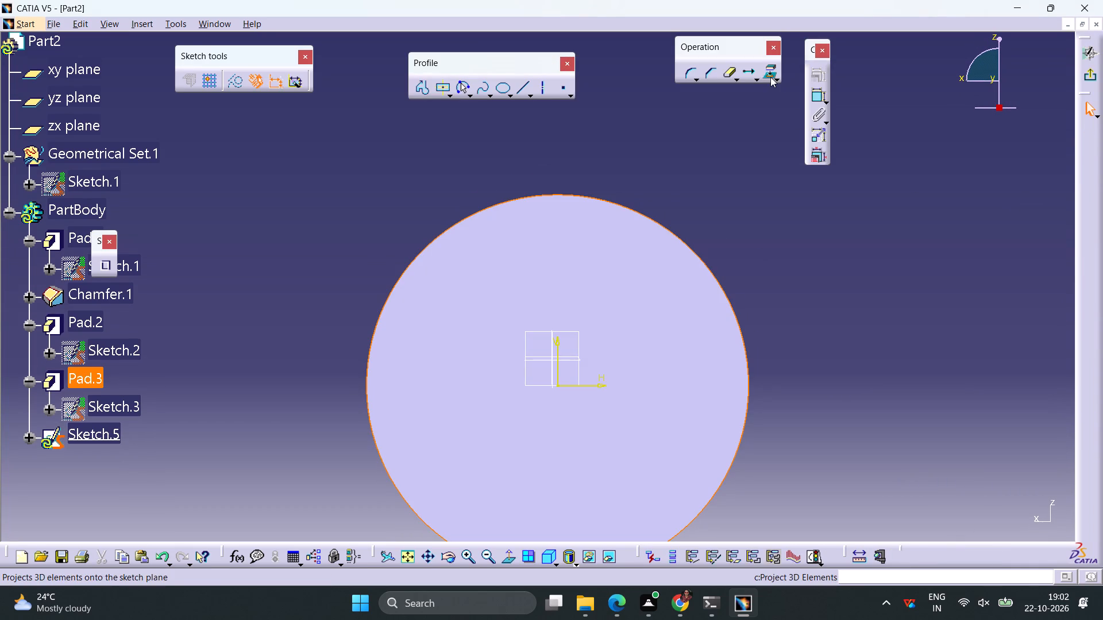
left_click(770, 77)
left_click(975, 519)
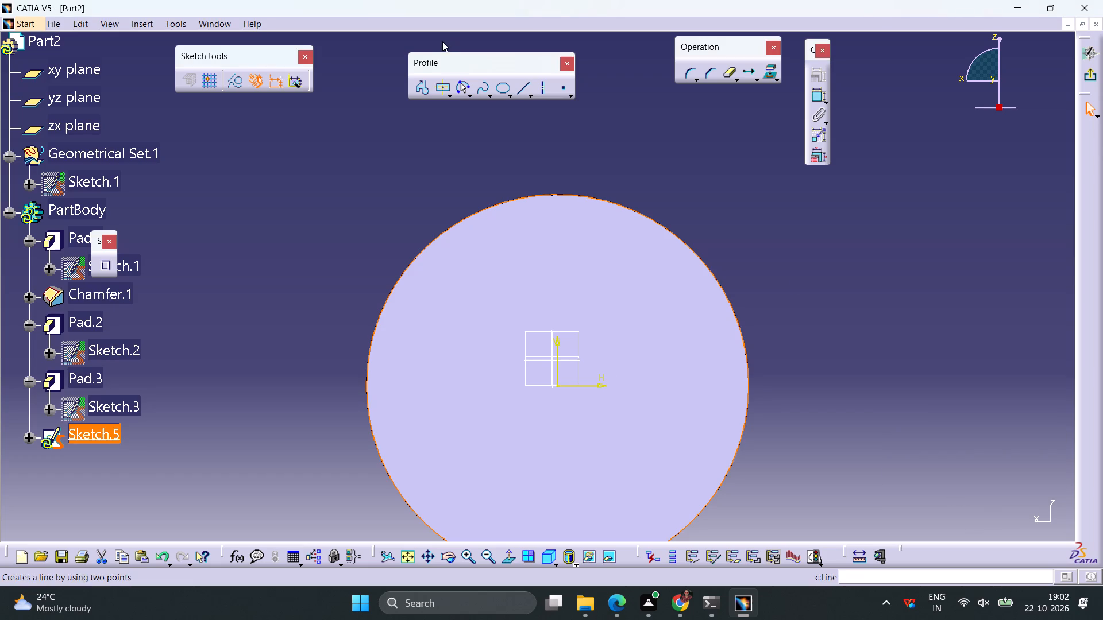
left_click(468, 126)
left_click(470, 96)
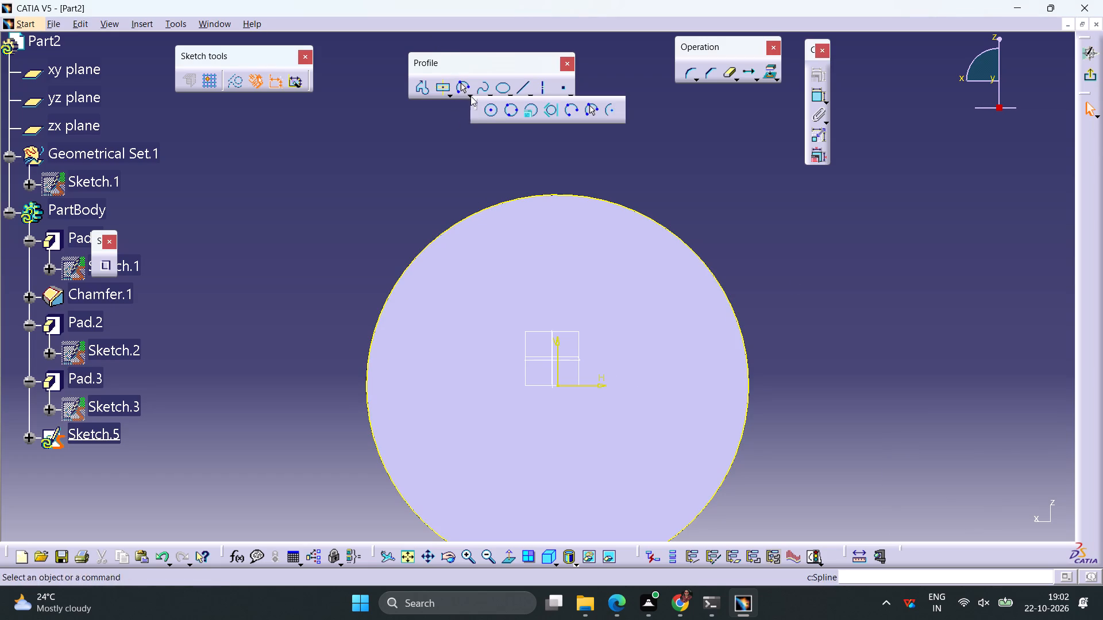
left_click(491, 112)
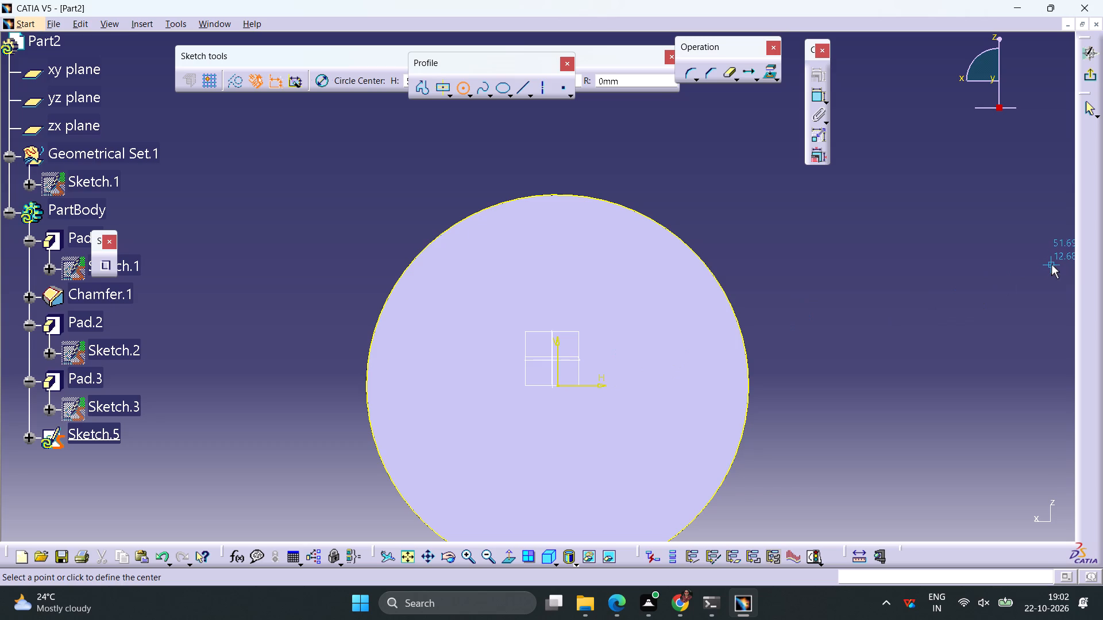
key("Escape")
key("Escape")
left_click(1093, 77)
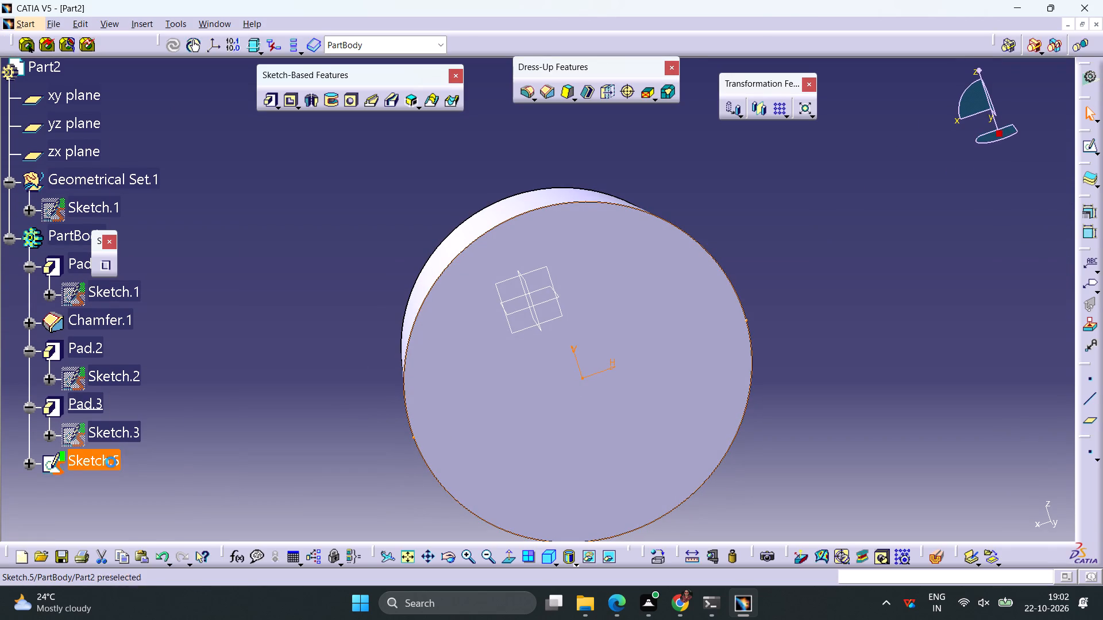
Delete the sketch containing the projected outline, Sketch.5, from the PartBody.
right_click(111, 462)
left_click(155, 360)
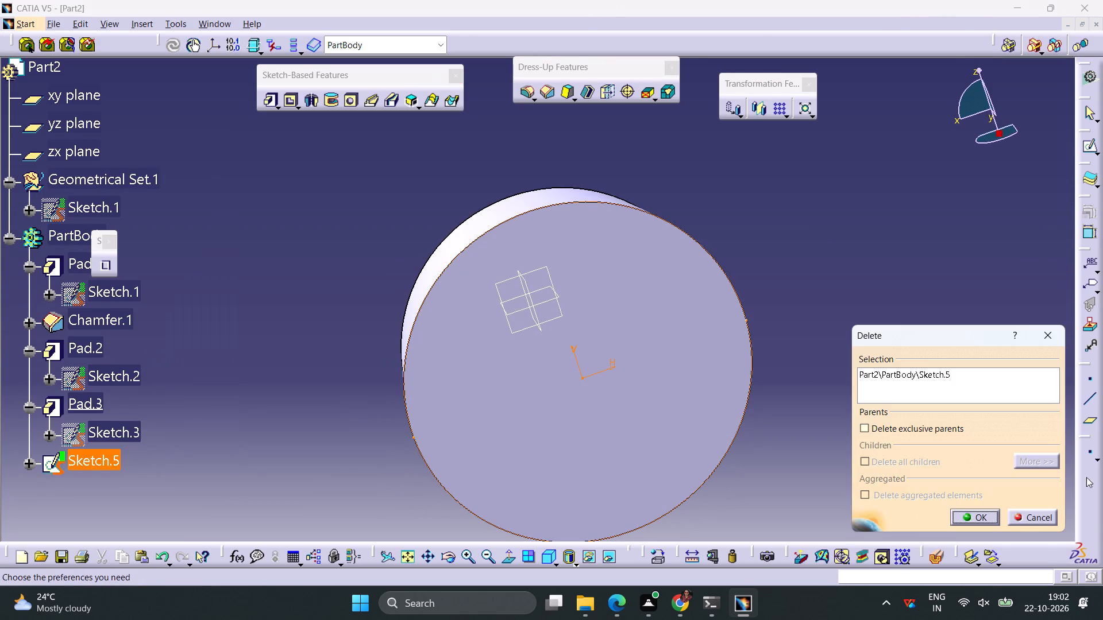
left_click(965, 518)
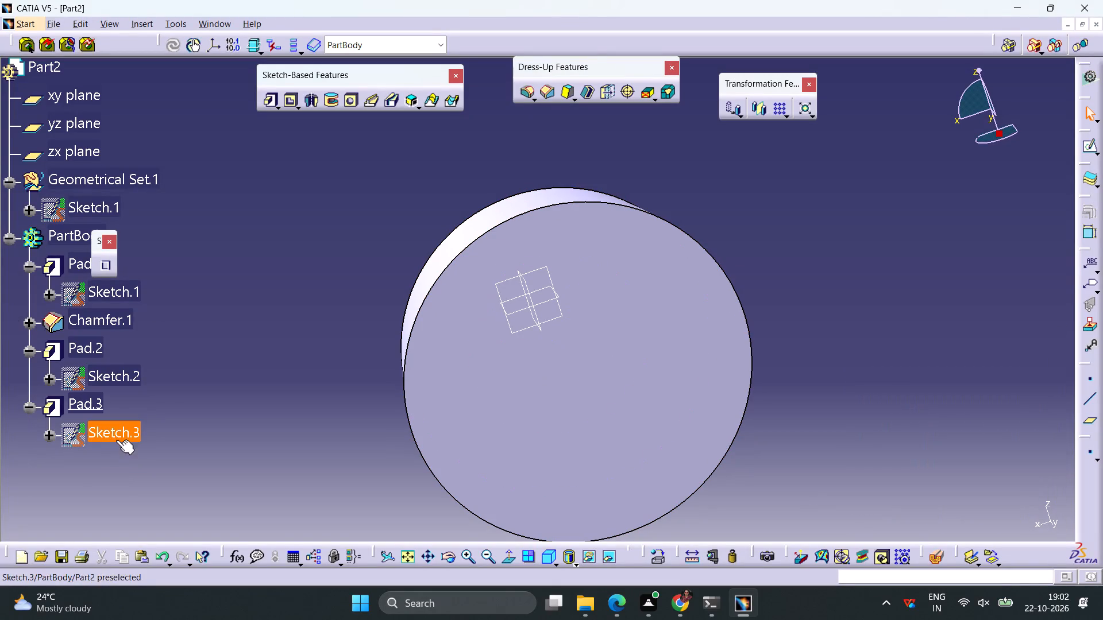
Edit Pad.3's profile sketch to set the circle's diameter to 31 mm, and exit the sketch.
double_click(113, 437)
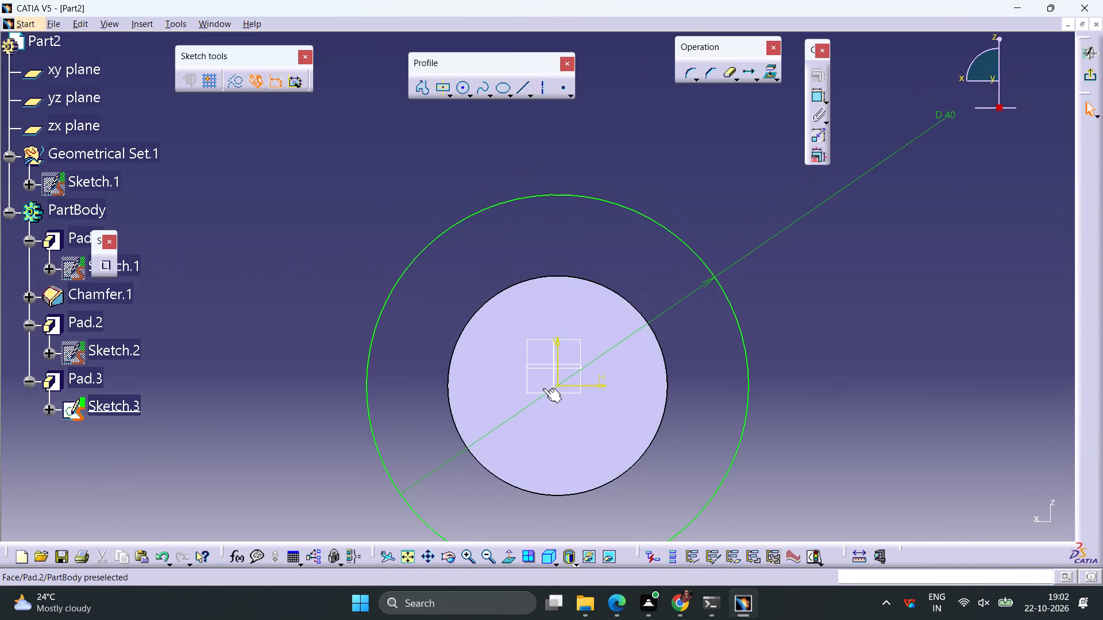
double_click(949, 118)
type("31")
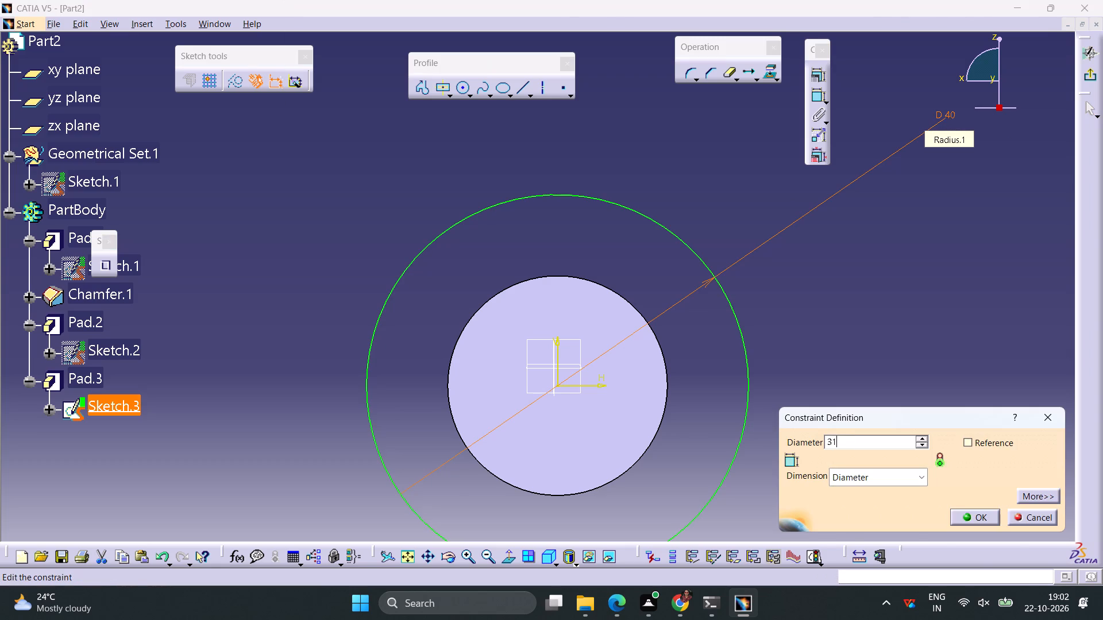
key("Return")
left_click(1091, 76)
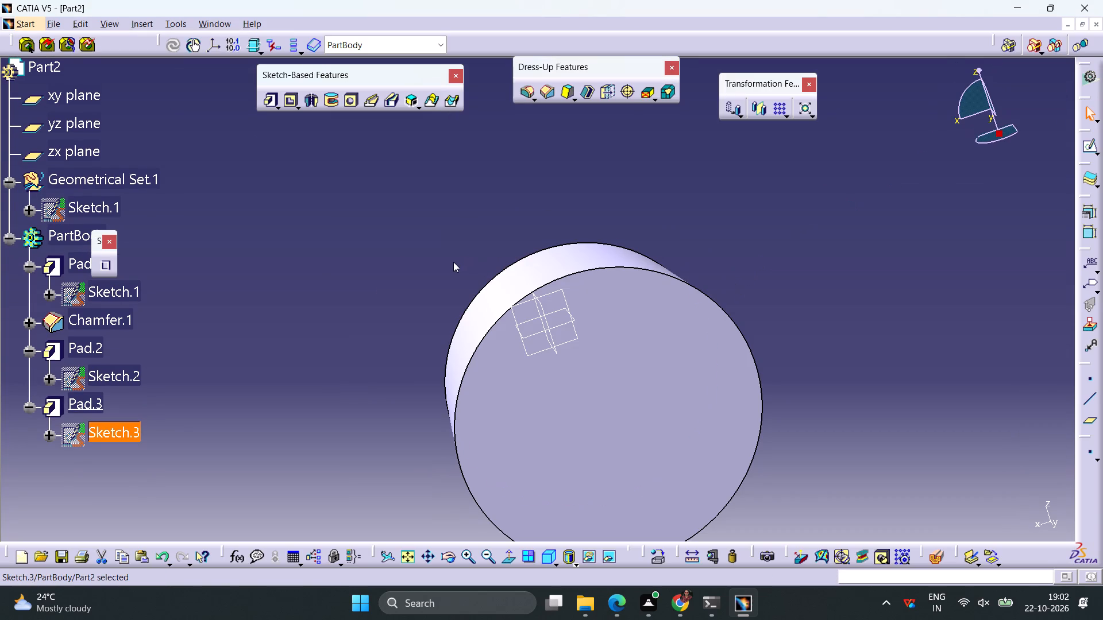
Create a sketch on Pad.3's end face and draw an origin-centred circle about 38 mm in diameter around it.
middle_click_drag(453, 262, 488, 189)
right_click_drag(453, 262, 488, 189)
left_click(607, 312)
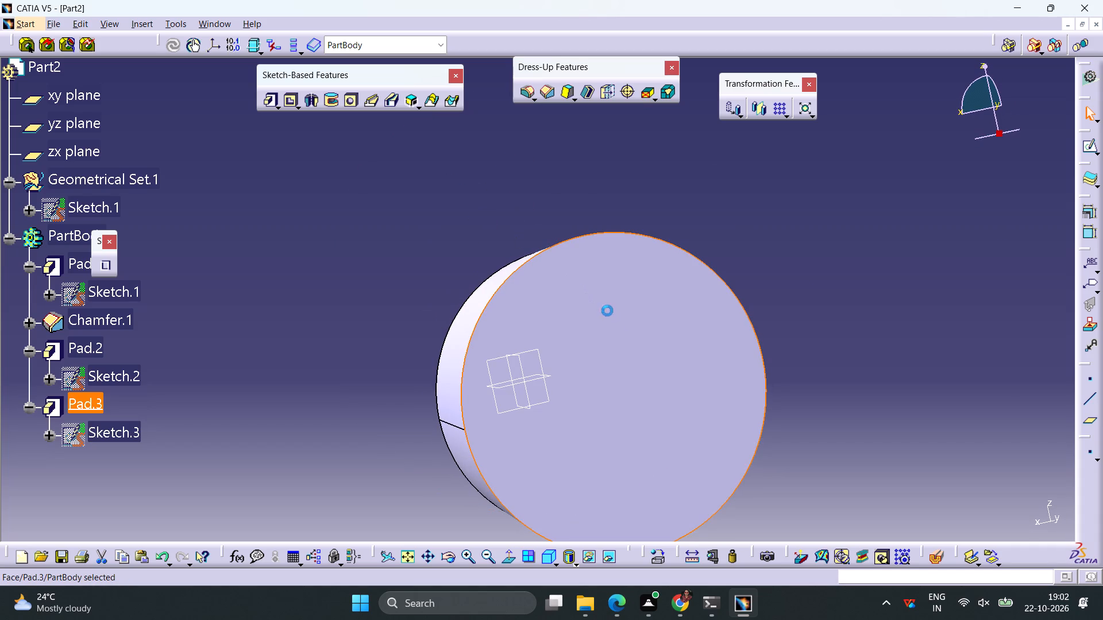
left_click(1087, 144)
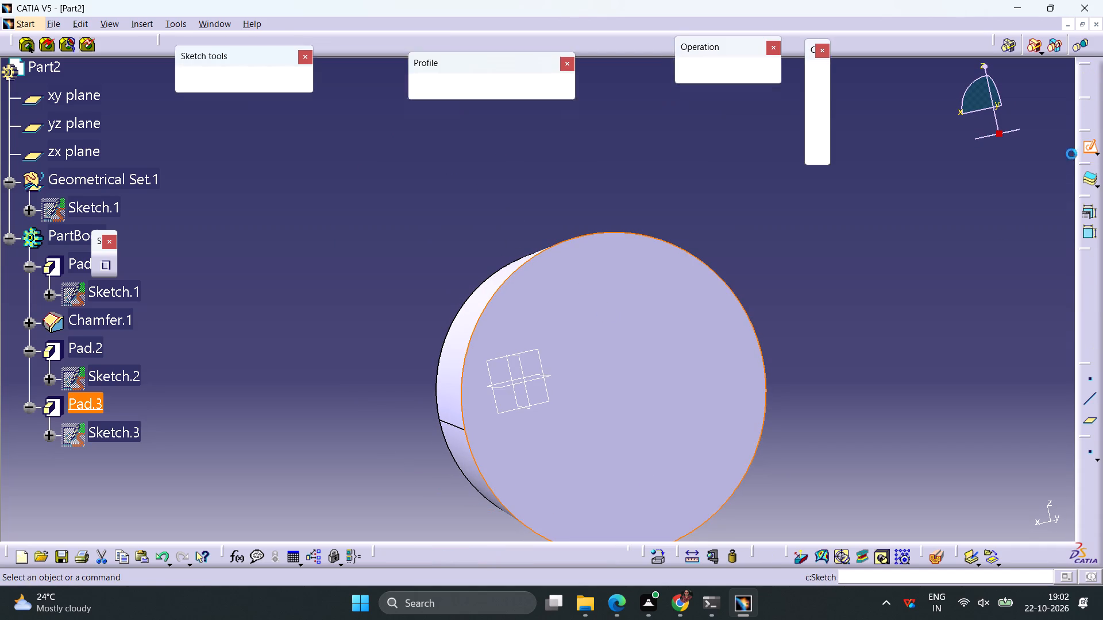
left_click(460, 90)
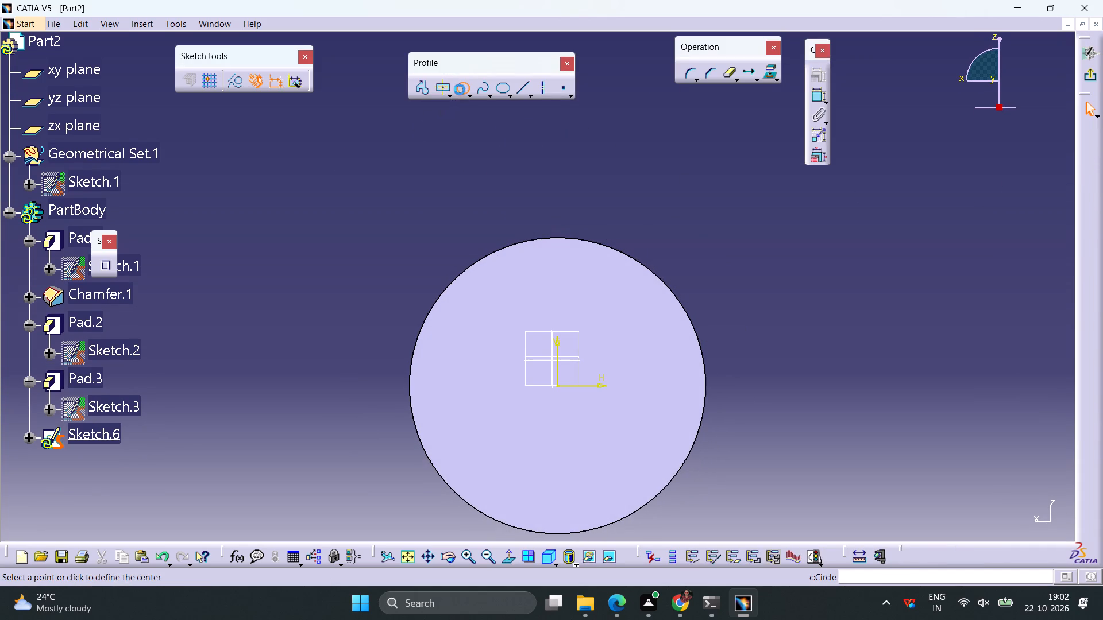
left_click(556, 387)
left_click(601, 211)
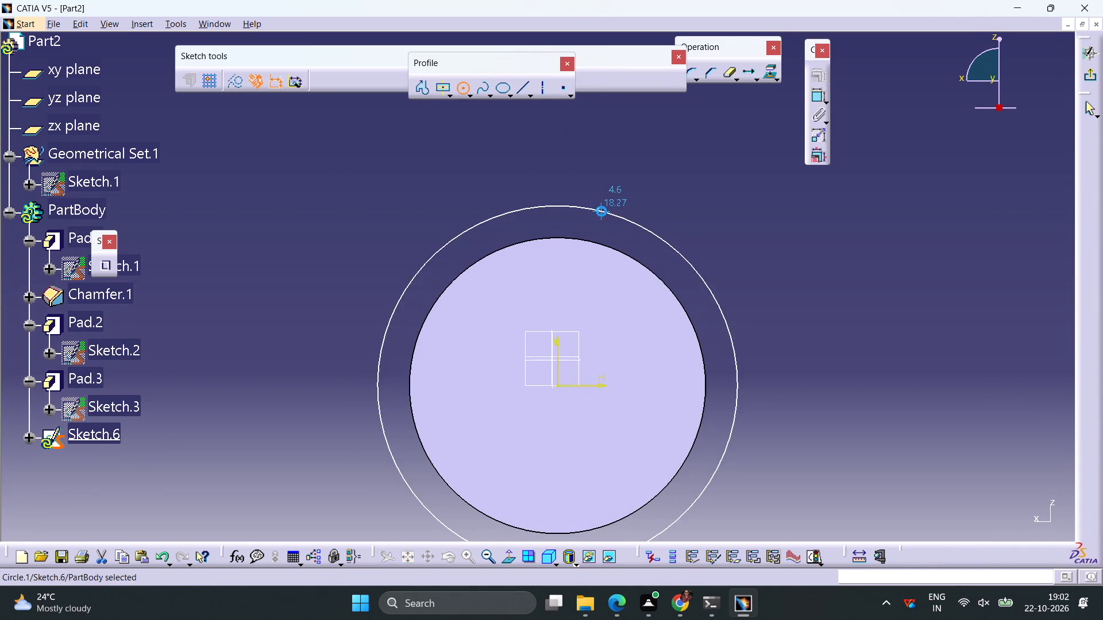
Dimension the new circle's diameter and set it to 40 mm.
left_click(820, 99)
left_click(736, 199)
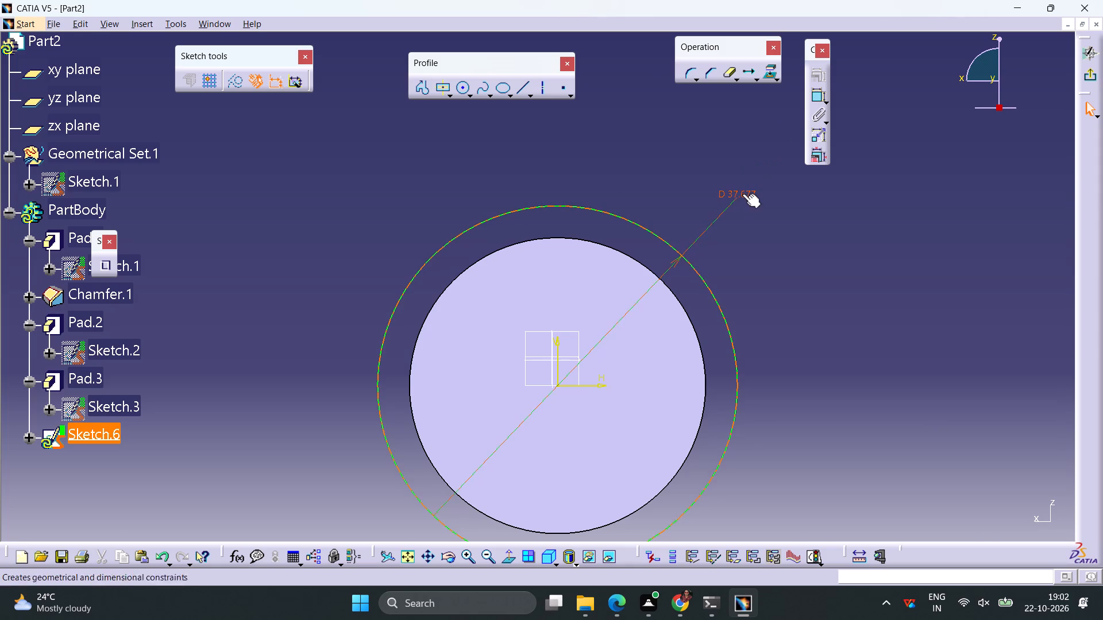
double_click(742, 193)
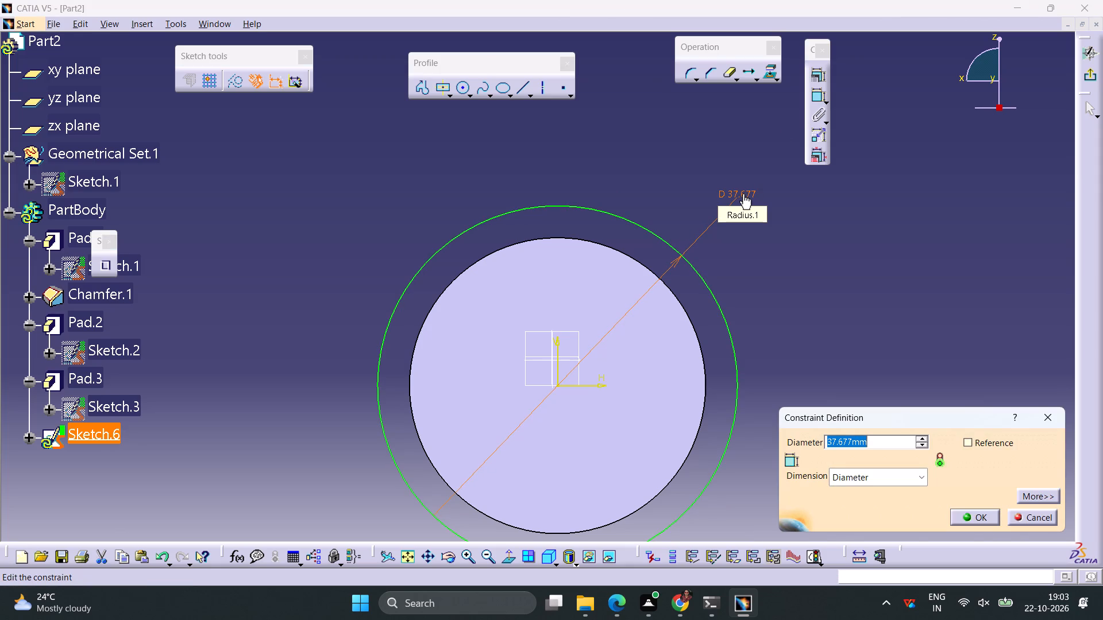
type("40")
key("Return")
left_click(772, 274)
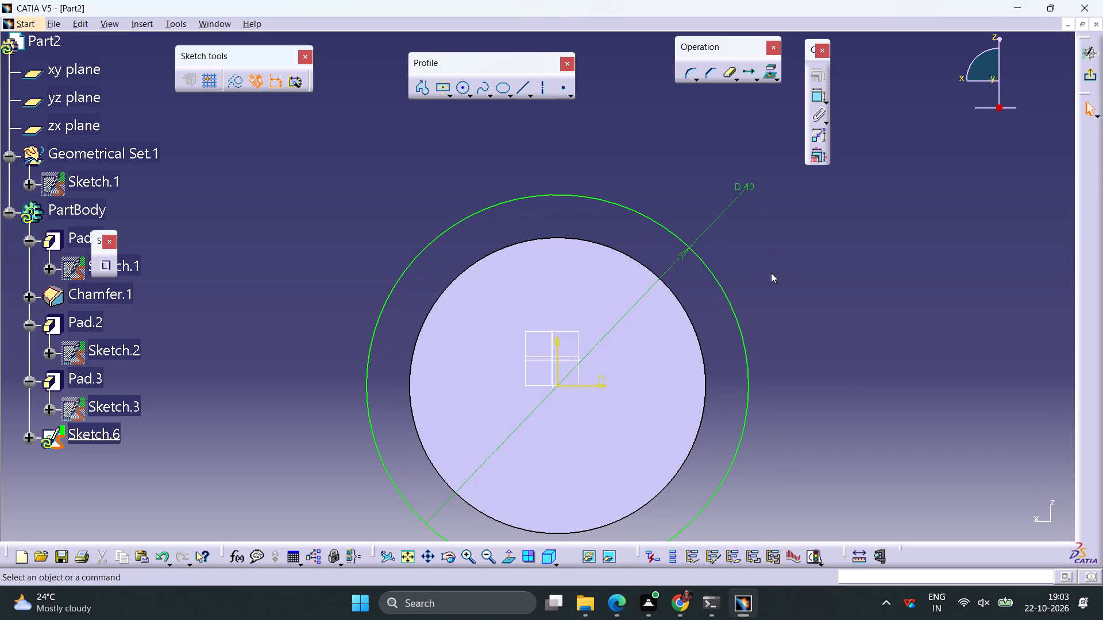
Project the circular outline of Pad.3's end face into the sketch.
left_click(679, 312)
left_click(770, 69)
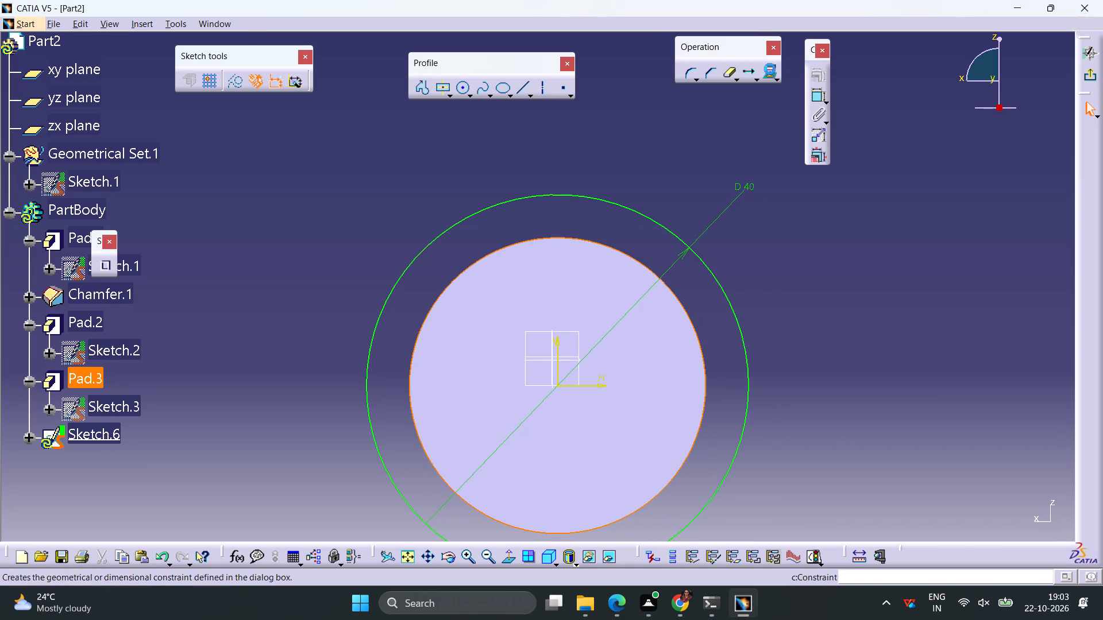
left_click(969, 518)
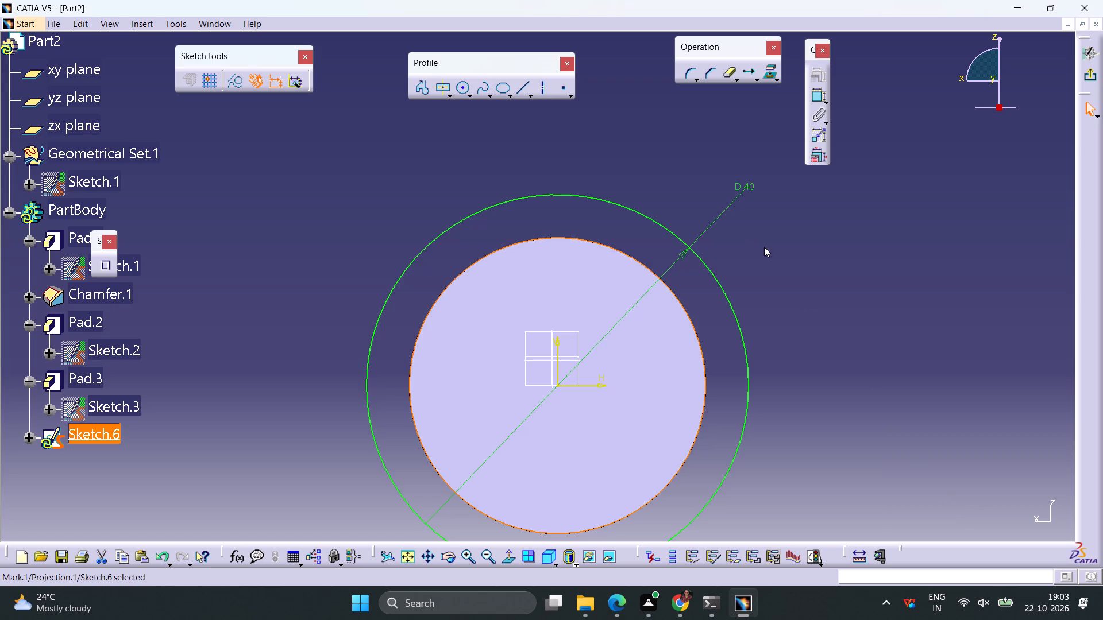
left_click(764, 247)
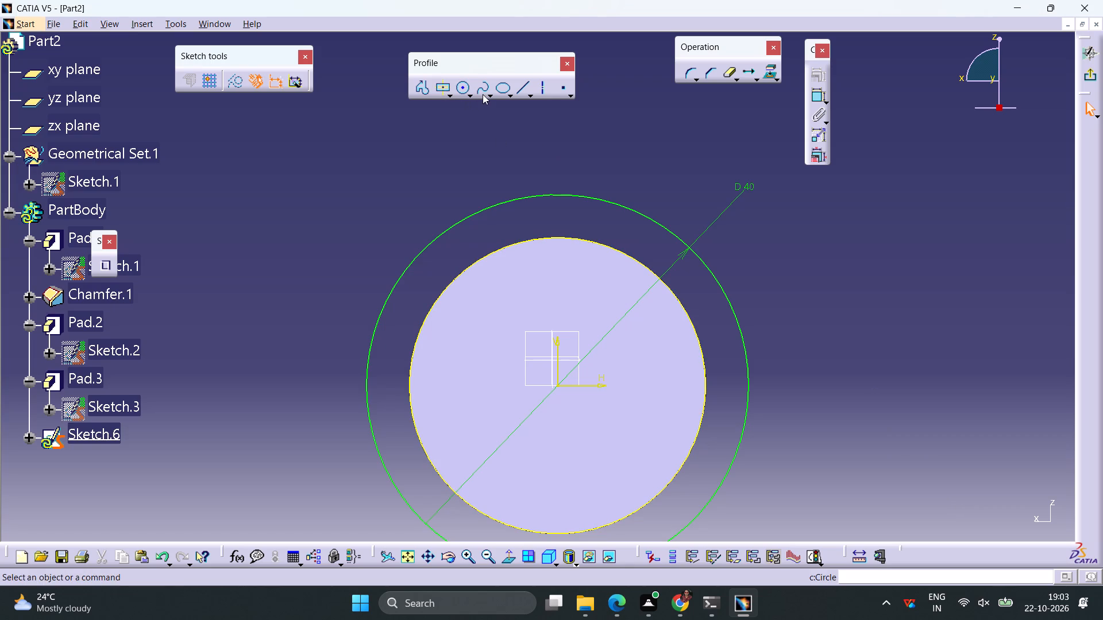
Draw a three-point arc from the 40 mm circle, about 1.1 mm left of the vertical axis, down to the projected circle, bulging away from the axis.
left_click(469, 91)
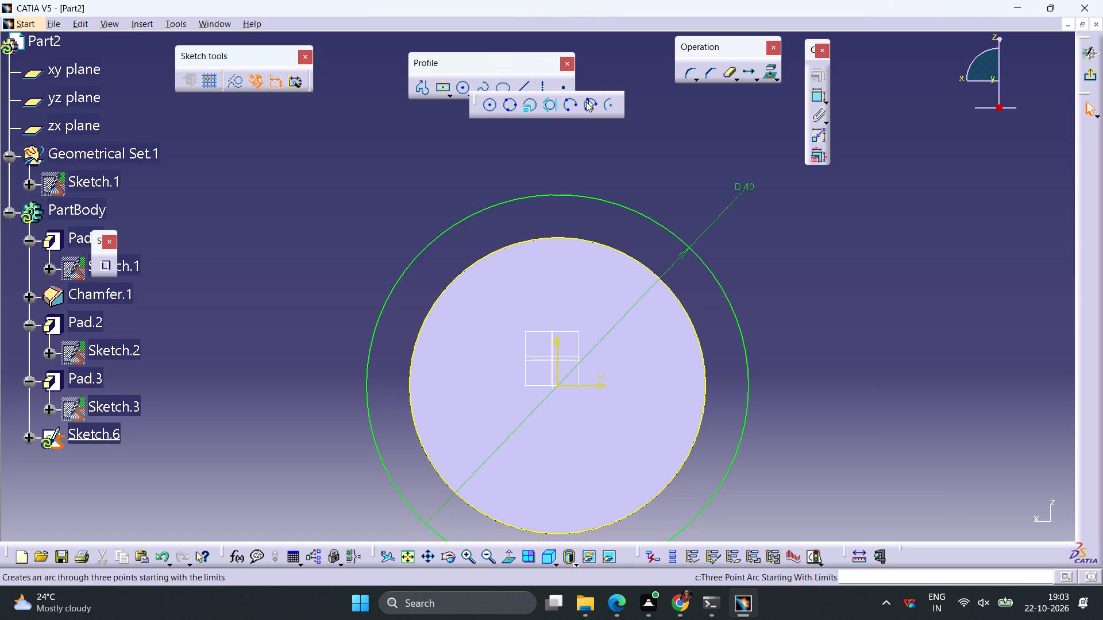
left_click(586, 102)
left_click(547, 195)
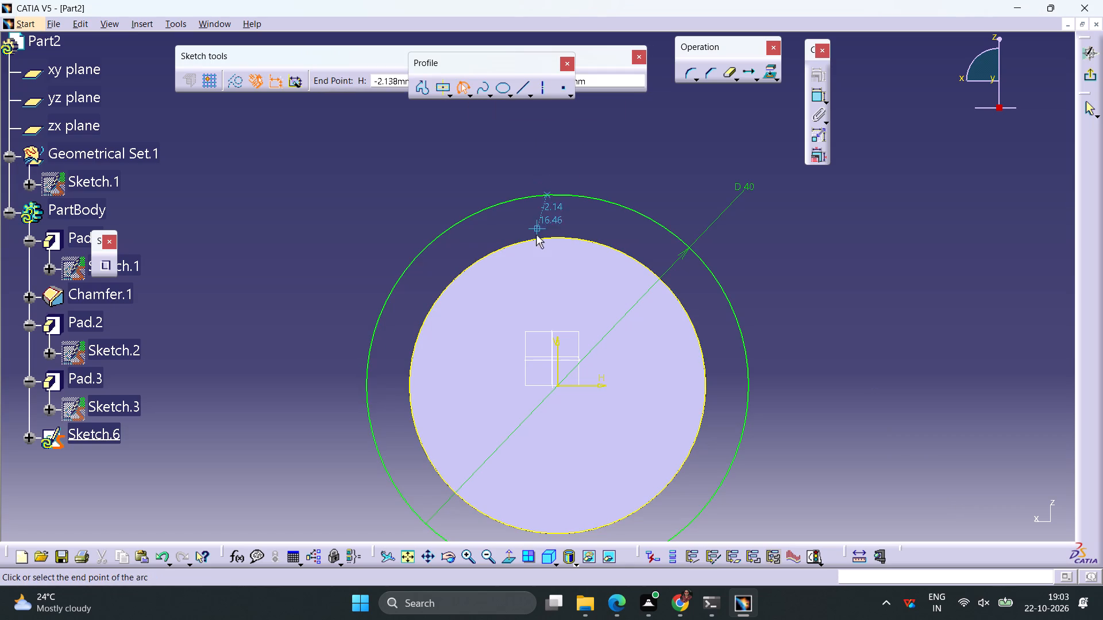
left_click(532, 241)
left_click(533, 227)
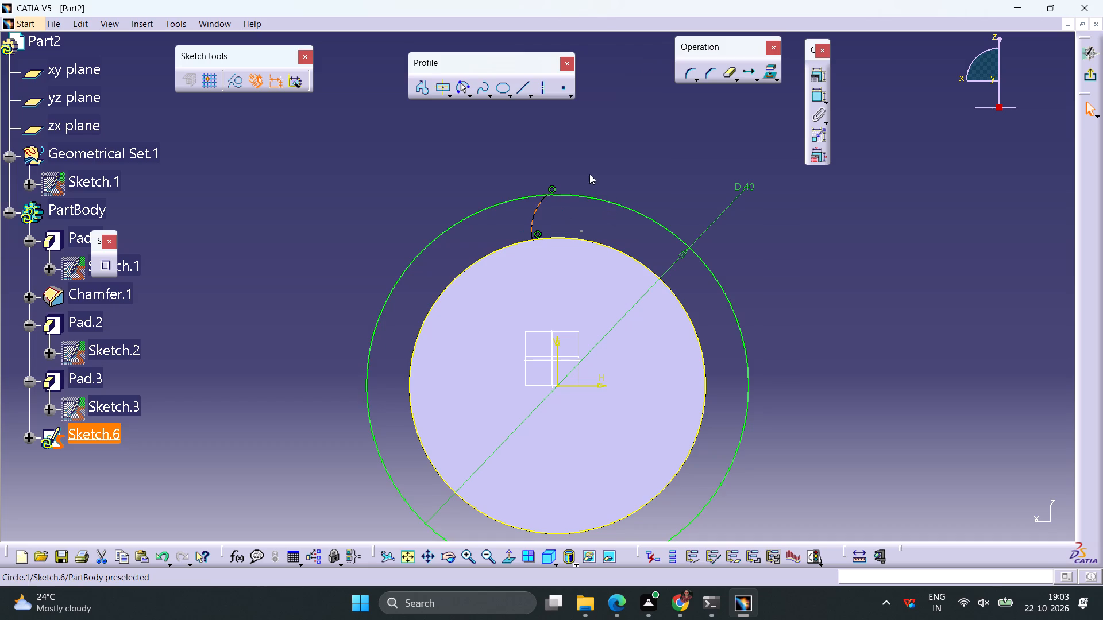
left_click(589, 166)
Dimension the arc's upper endpoint from the sketch's vertical axis and set the distance to 0.57 mm.
left_click(546, 195)
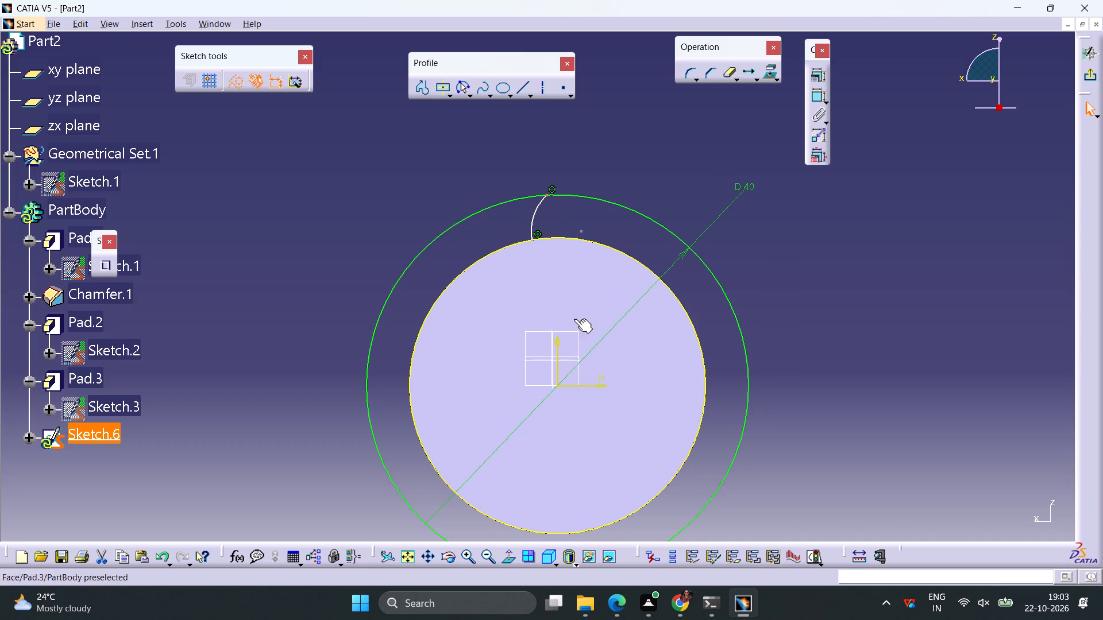
left_click(558, 351, "ctrl")
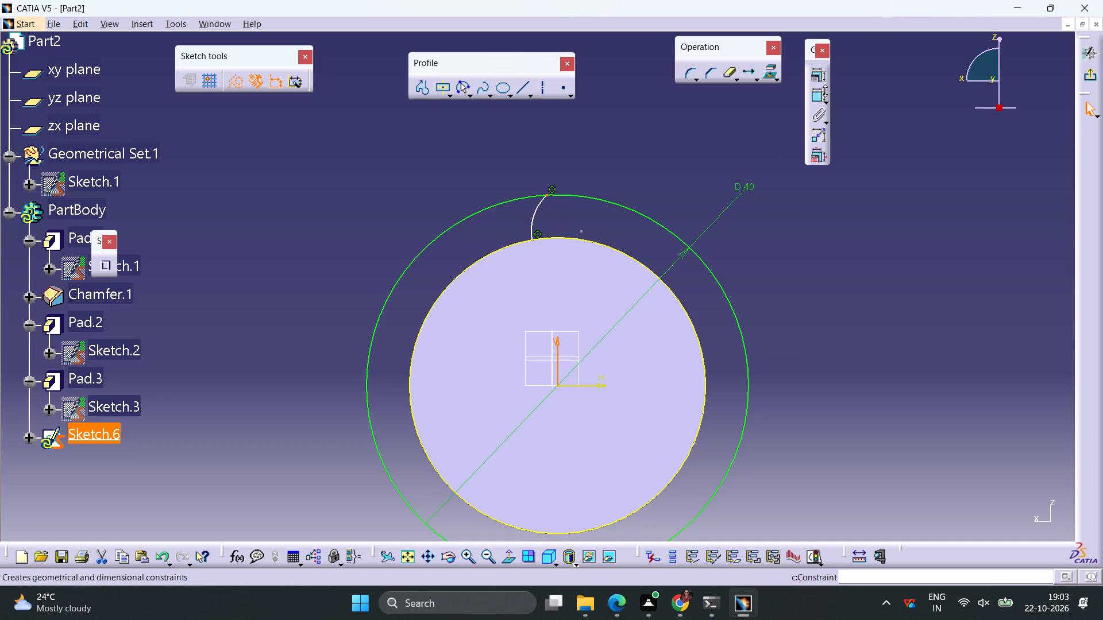
left_click(817, 98)
left_click(600, 139)
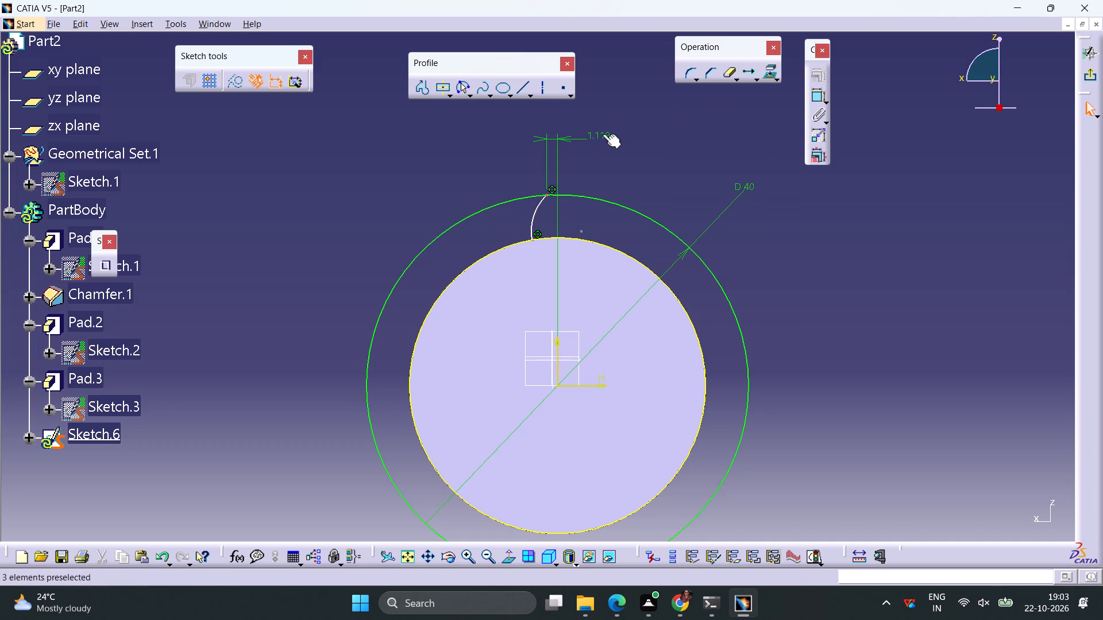
double_click(603, 134)
type("0.57")
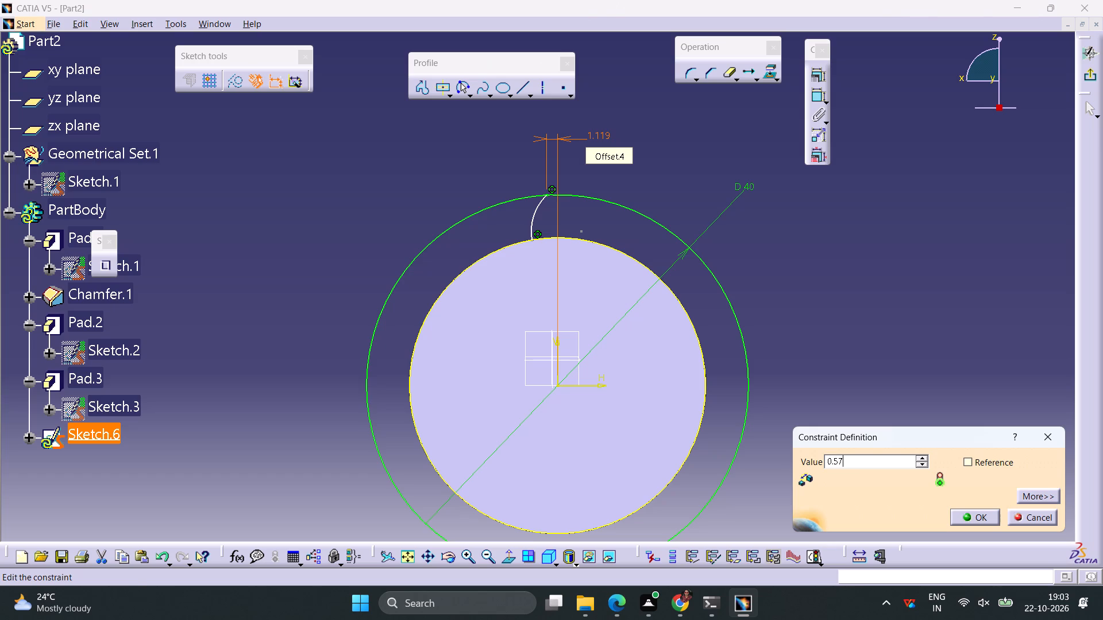
key("Return")
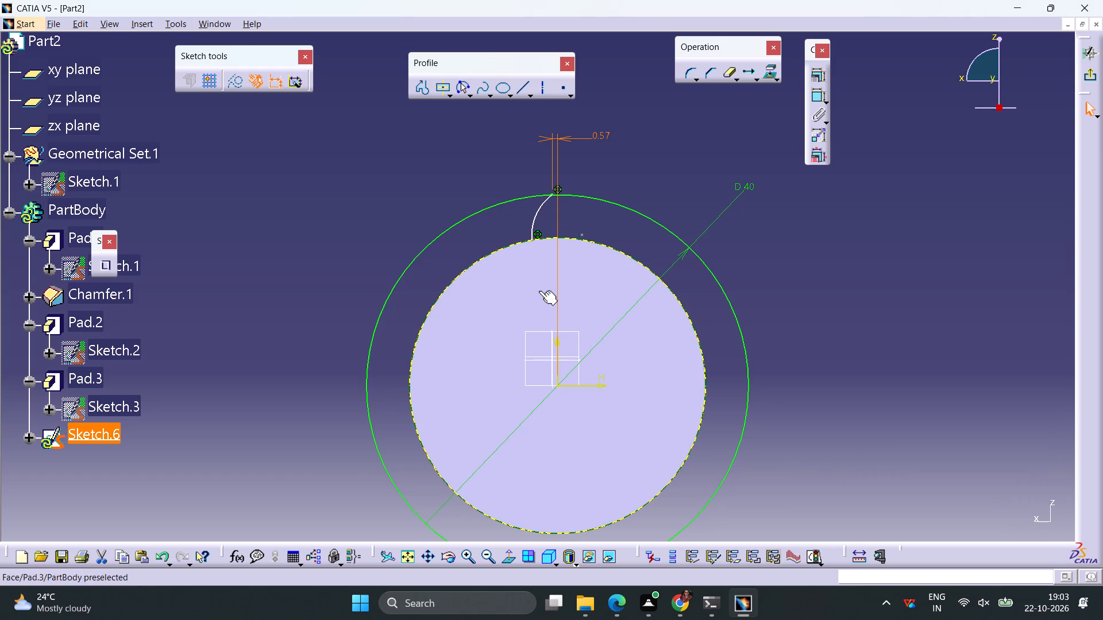
Dimension the arc's lower endpoint from the sketch's vertical axis and set the distance to 2.07 mm.
left_click(532, 239)
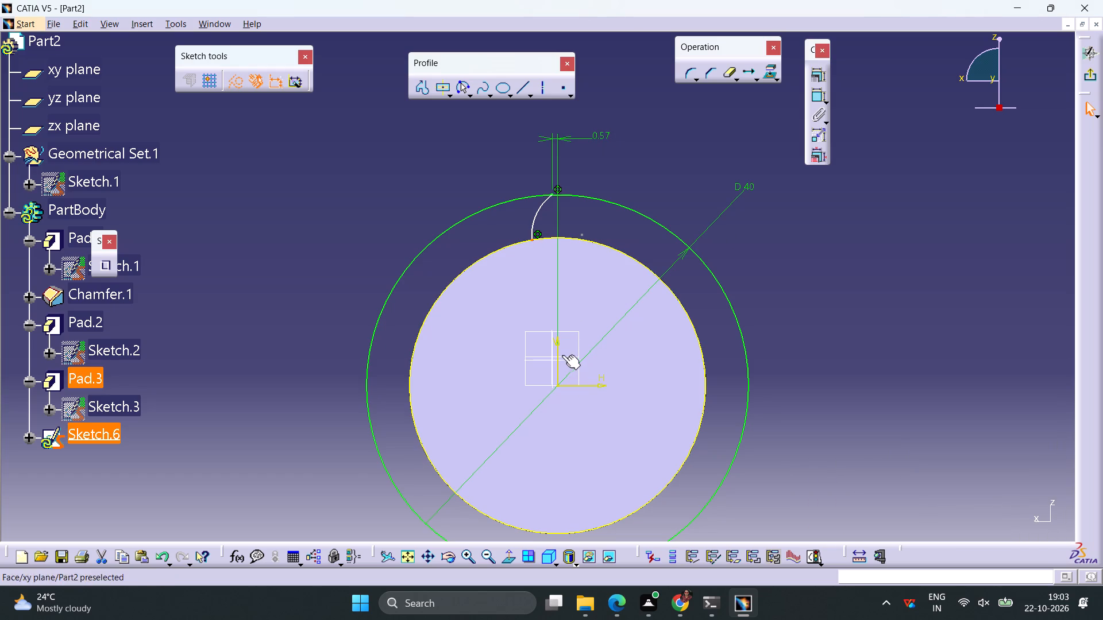
left_click(560, 346, "ctrl")
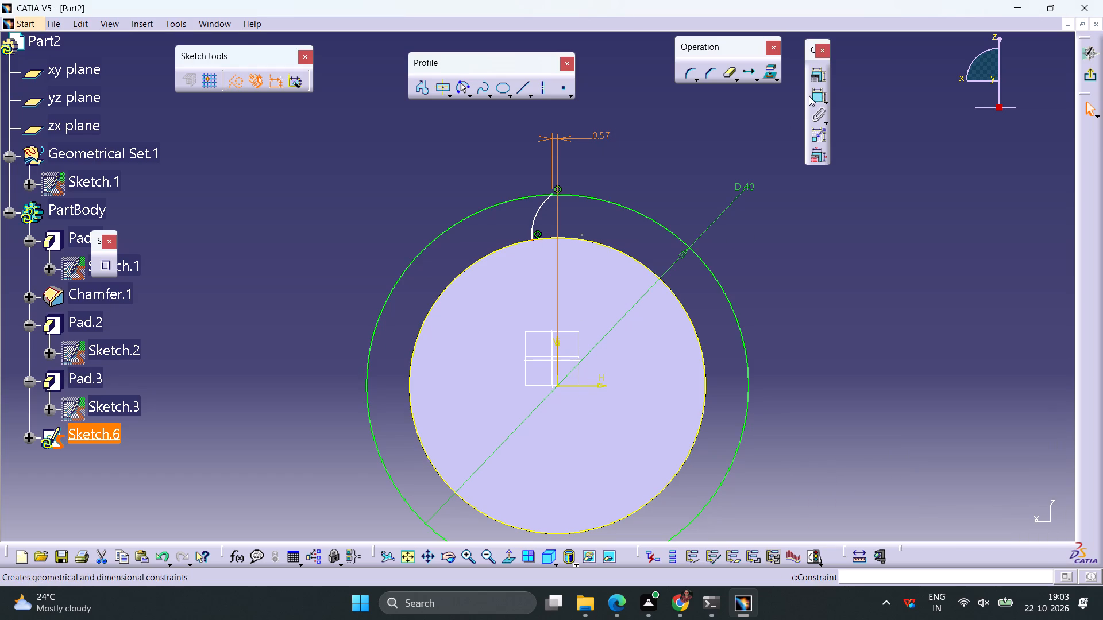
left_click(814, 95)
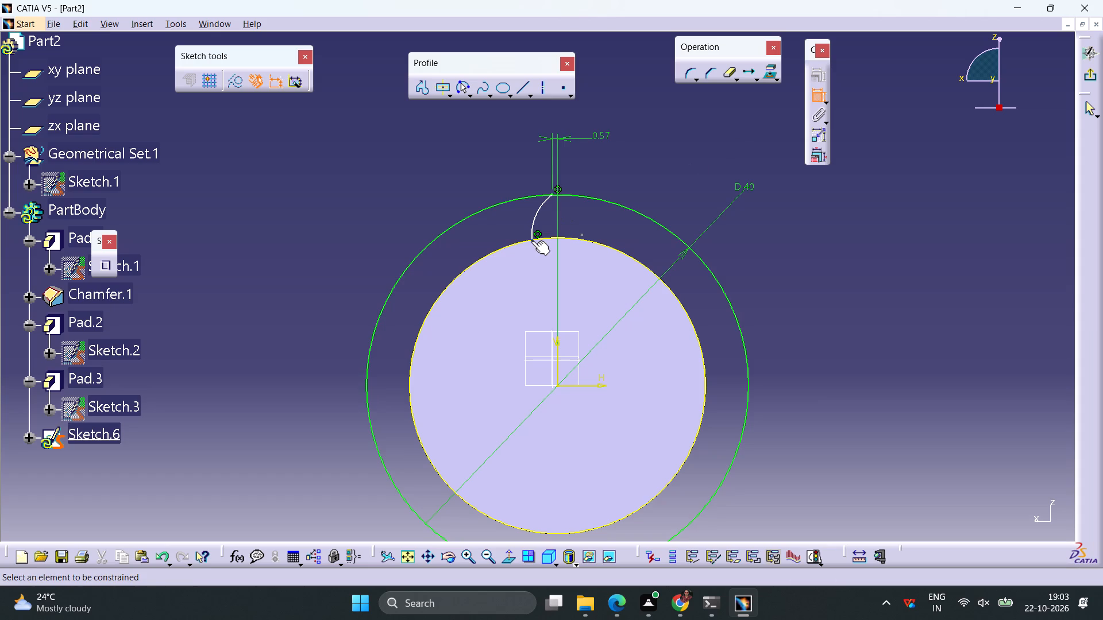
left_click(531, 241)
left_click(557, 359)
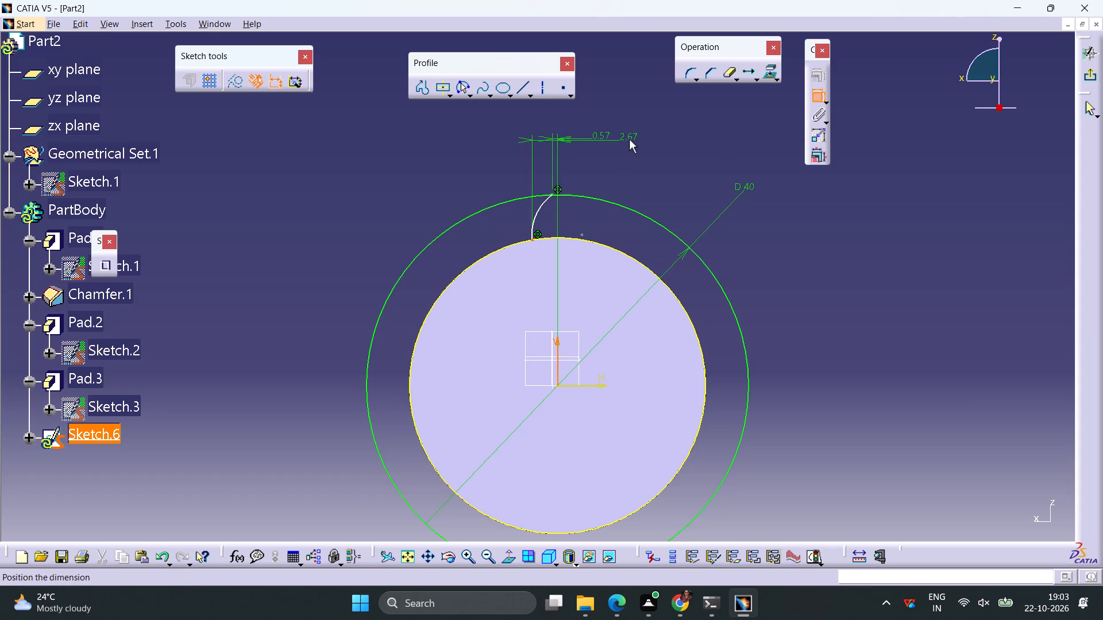
left_click(622, 161)
double_click(619, 159)
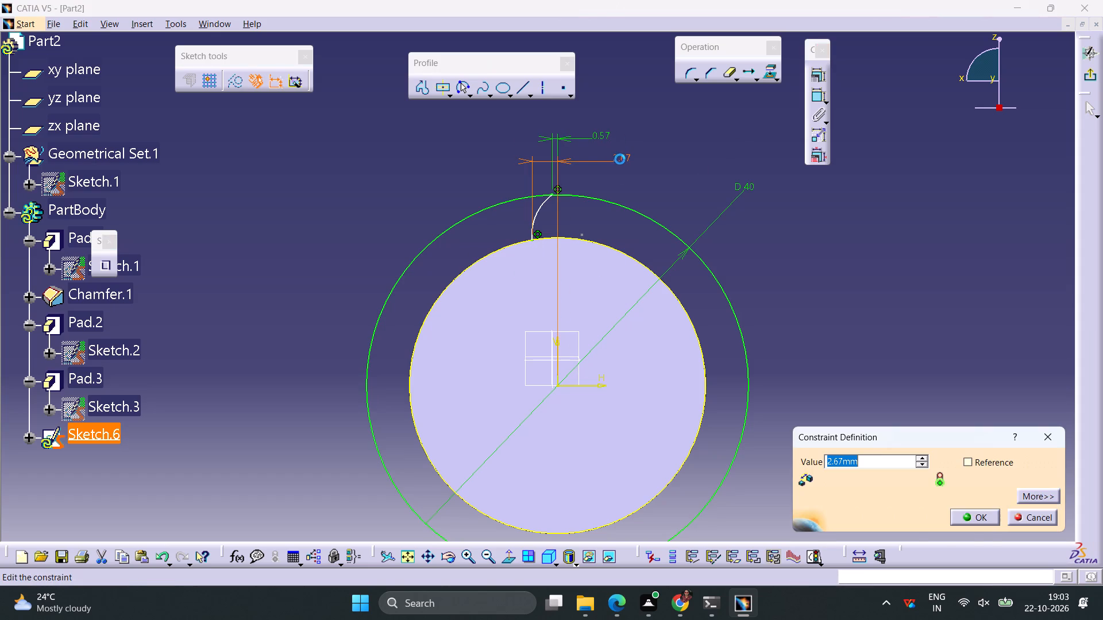
type("2.07")
key("Return")
left_click(661, 157)
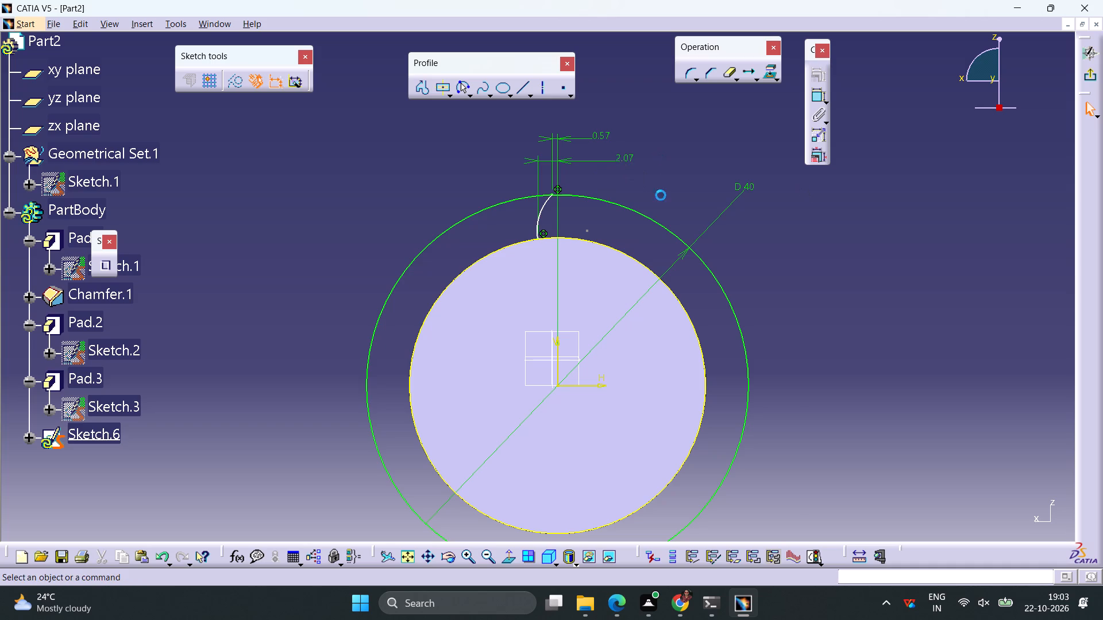
Dimension the tooth arc's radius and set it to 36 mm.
left_click(543, 213)
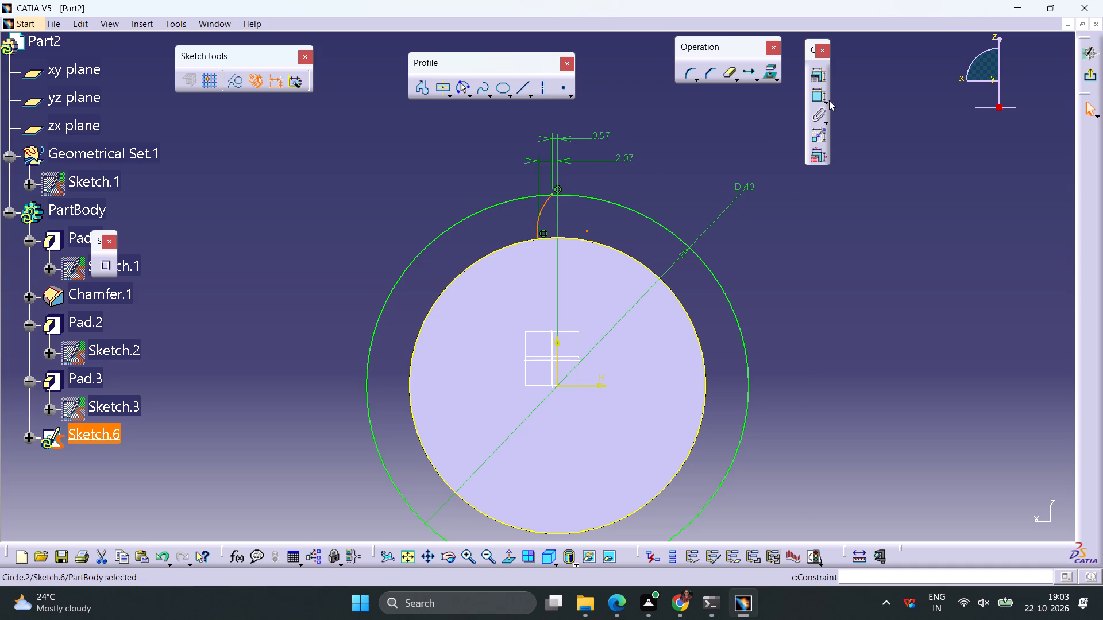
left_click(814, 98)
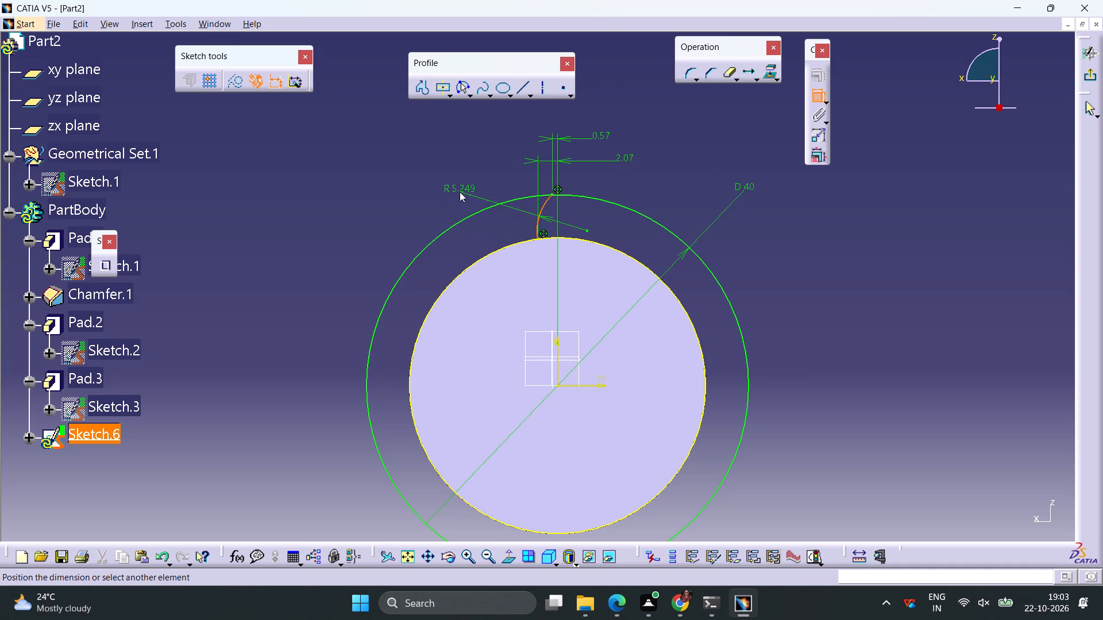
left_click(460, 192)
double_click(462, 191)
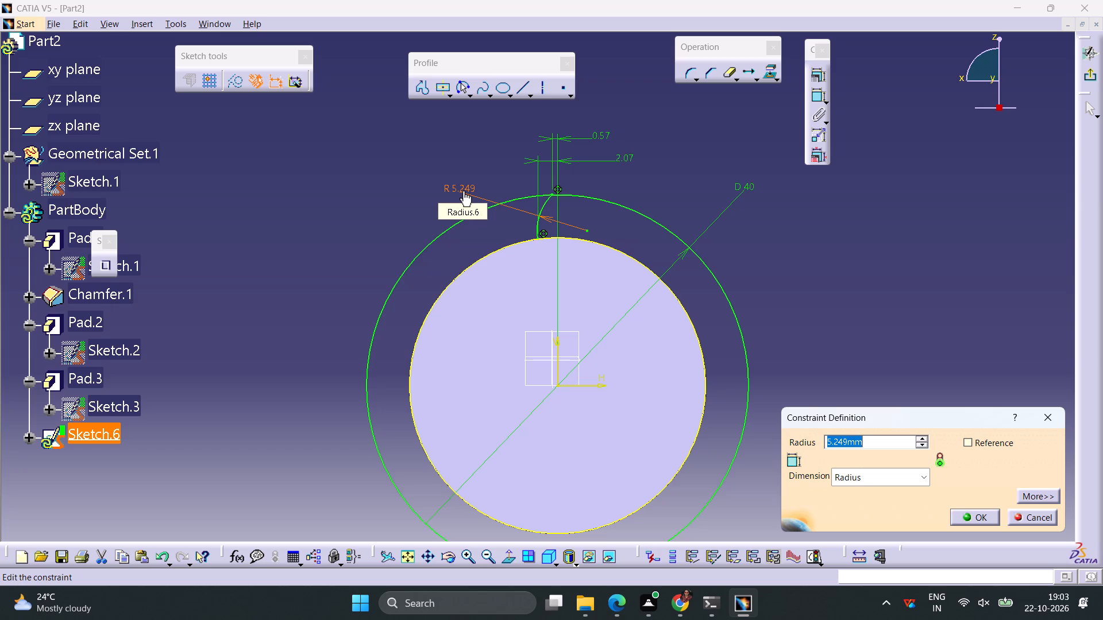
type("36")
key("Return")
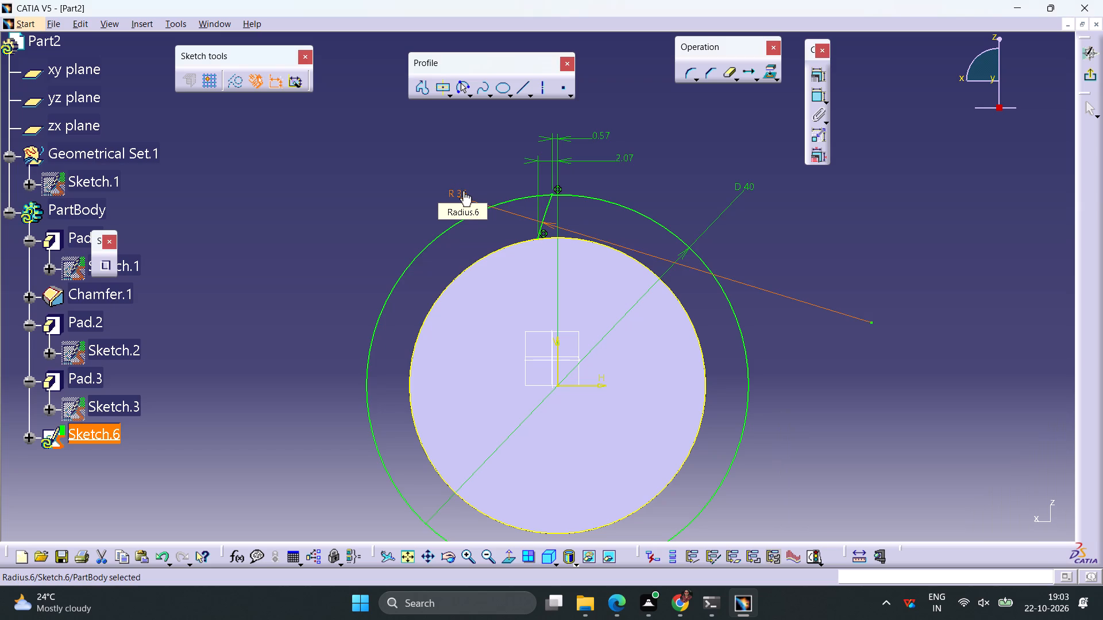
left_click(655, 172)
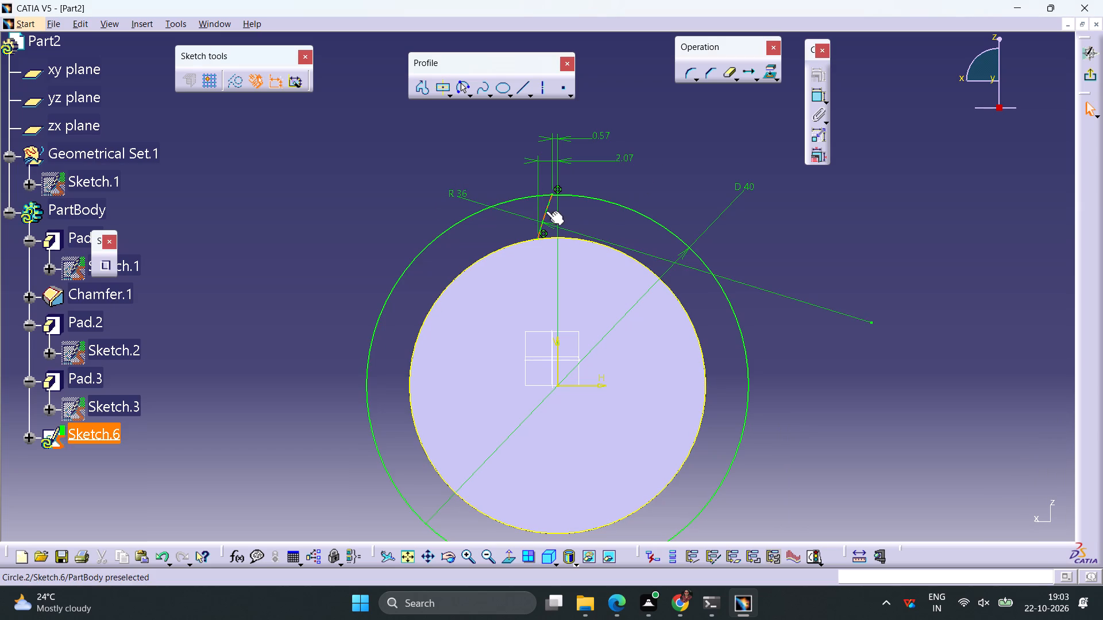
Mirror the tooth arc about the sketch's vertical axis to form the opposite flank.
left_click(546, 211)
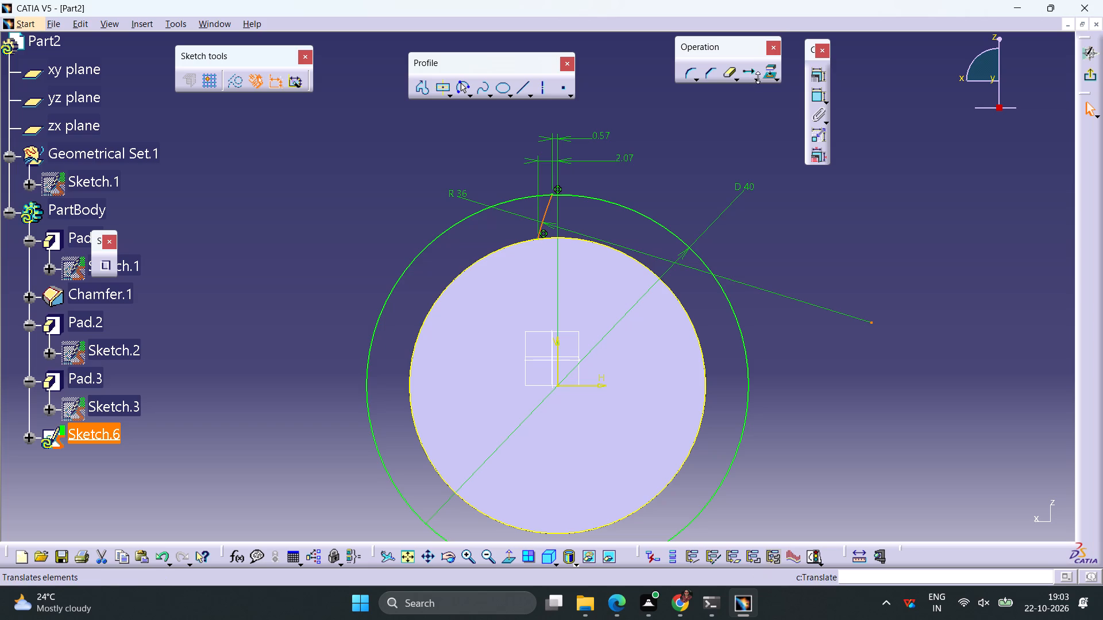
left_click(758, 77)
left_click(781, 92)
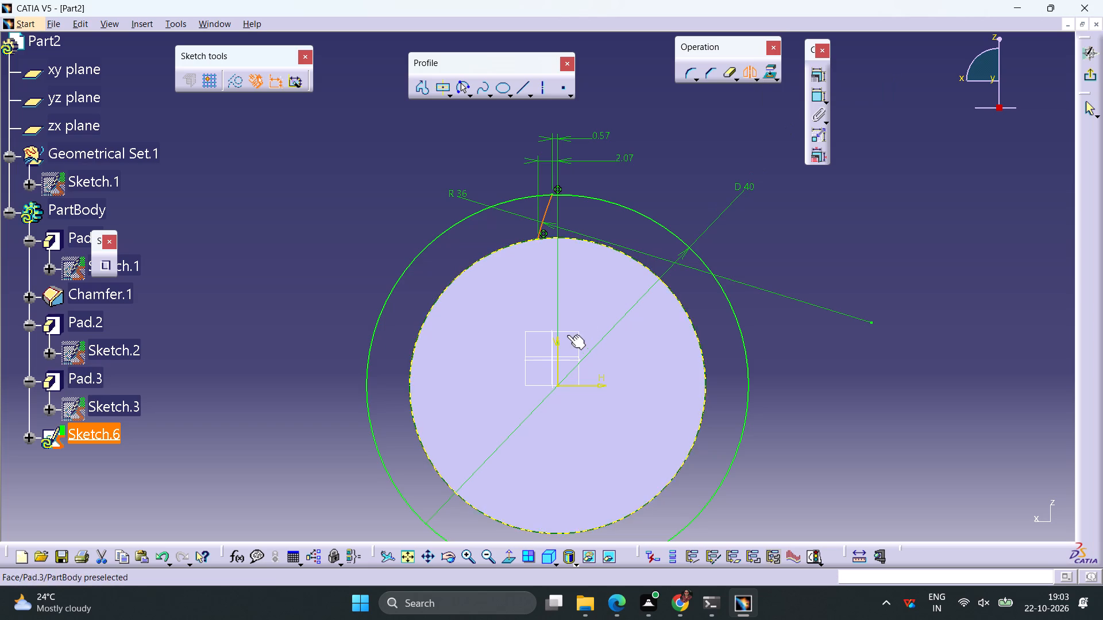
left_click(557, 356)
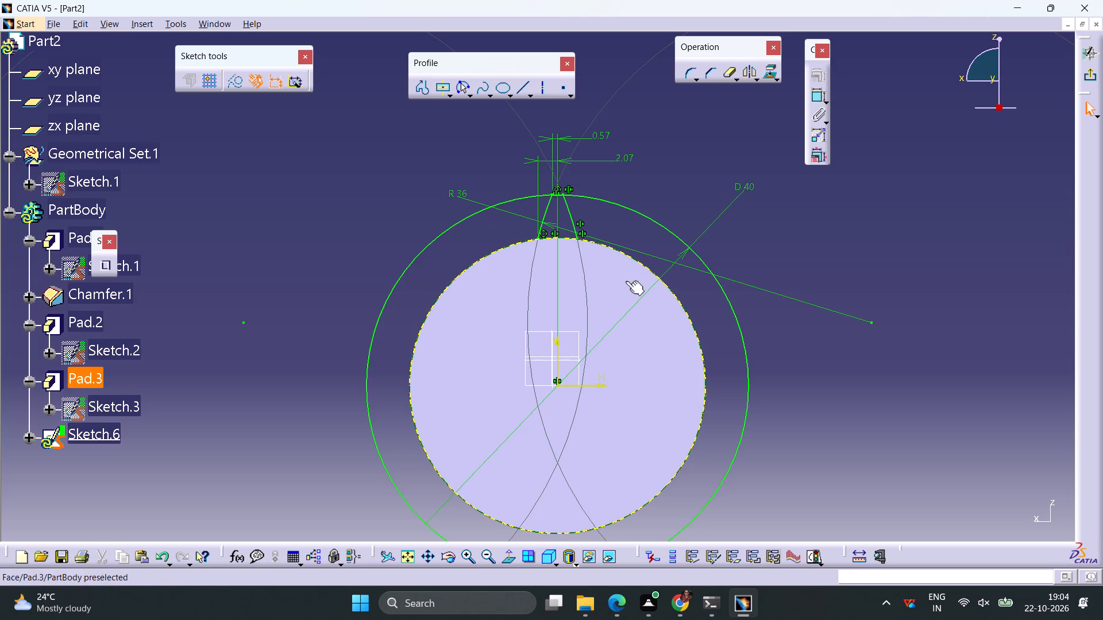
Quick-trim the 40 mm circle and the projected circle outside the two flanks to leave a closed tooth profile, and exit the sketch.
double_click(727, 73)
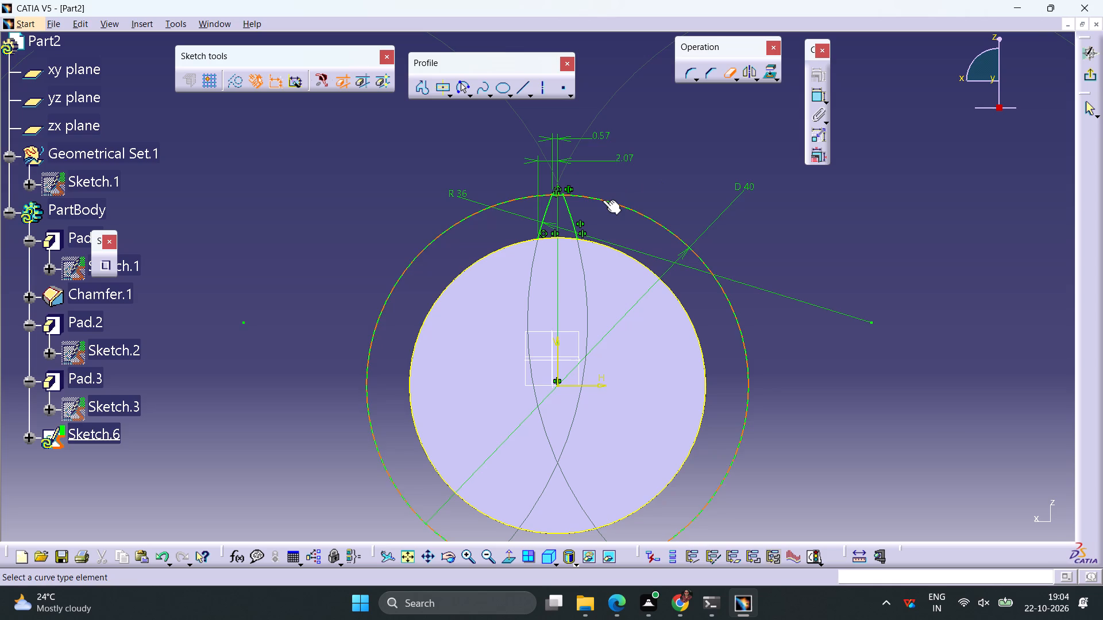
left_click(603, 200)
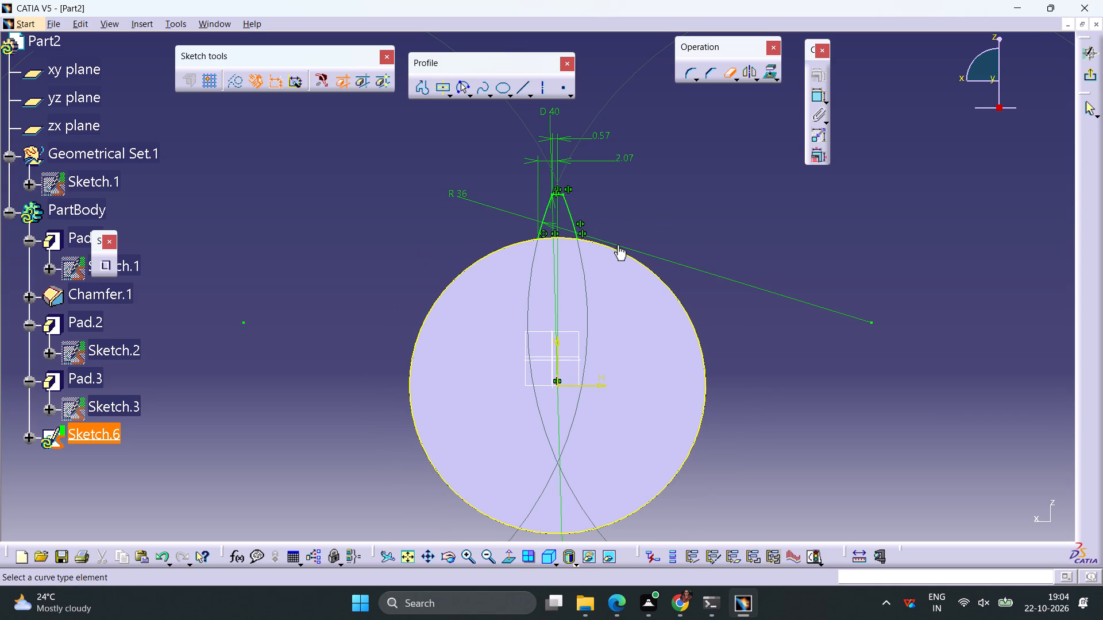
left_click(617, 249)
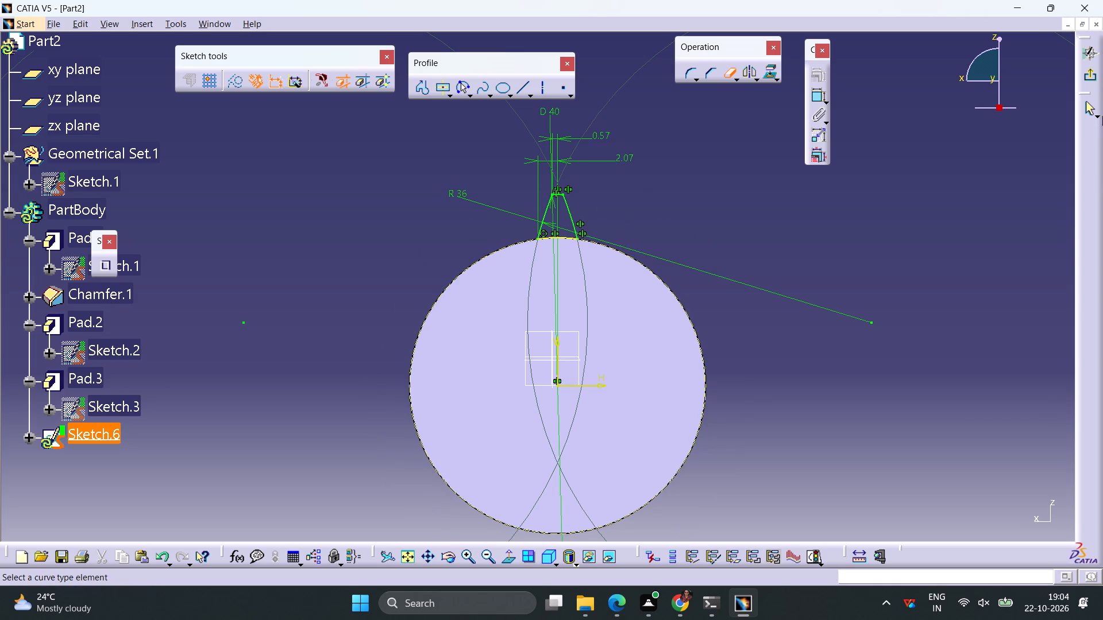
left_click(1090, 71)
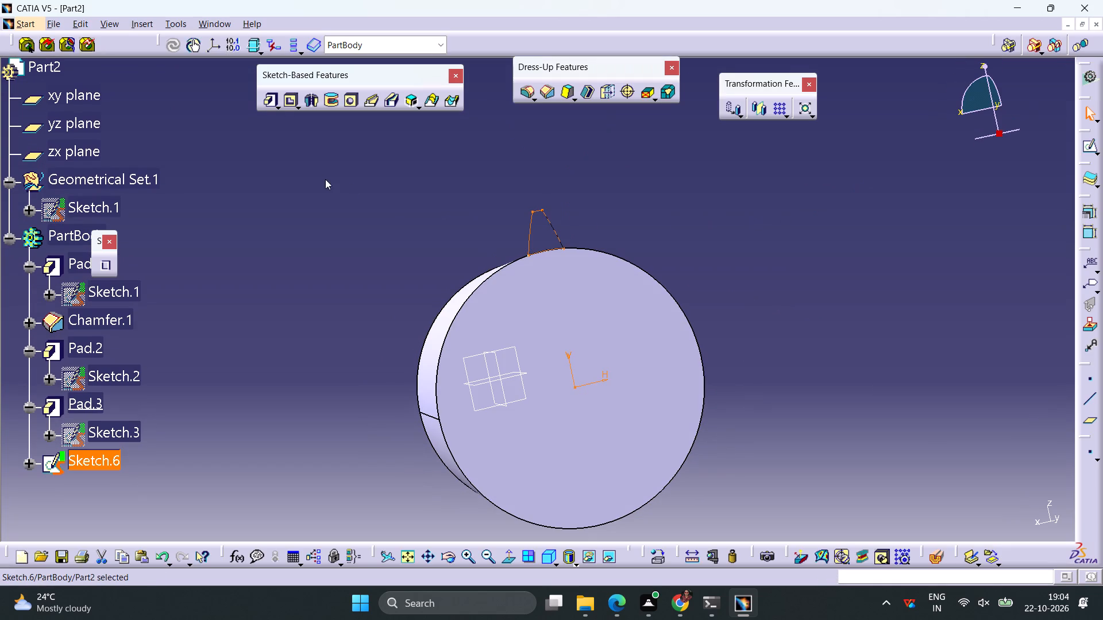
Pad the tooth profile 15 mm, reversing the direction so it runs back along the large cylinder.
left_click(271, 101)
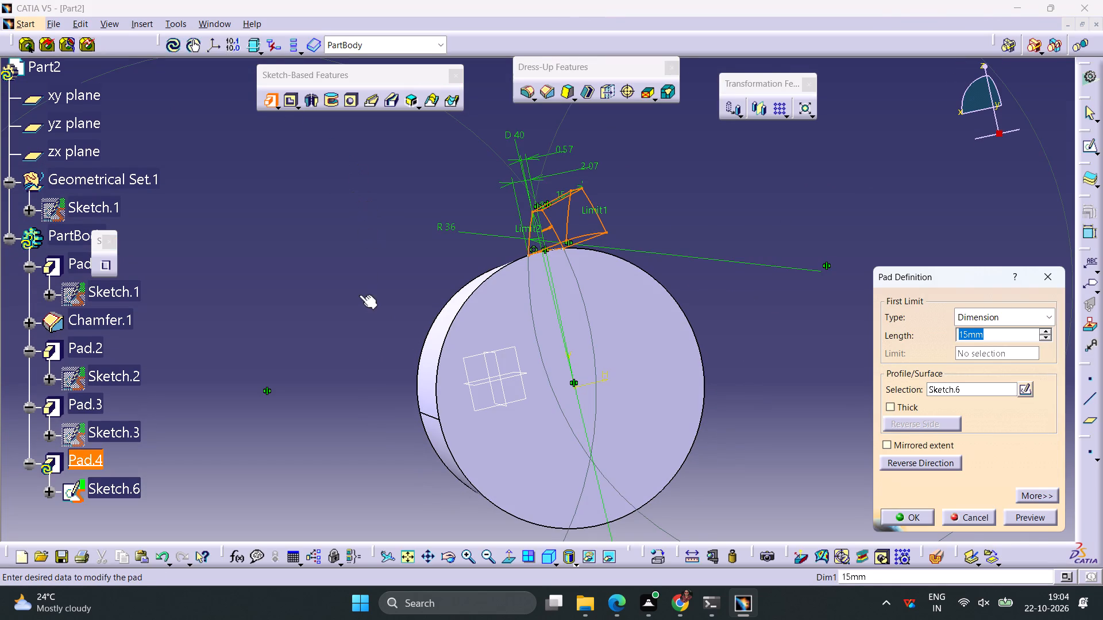
middle_click_drag(359, 296, 355, 267)
middle_click_drag(341, 251, 423, 247)
right_click_drag(341, 251, 423, 247)
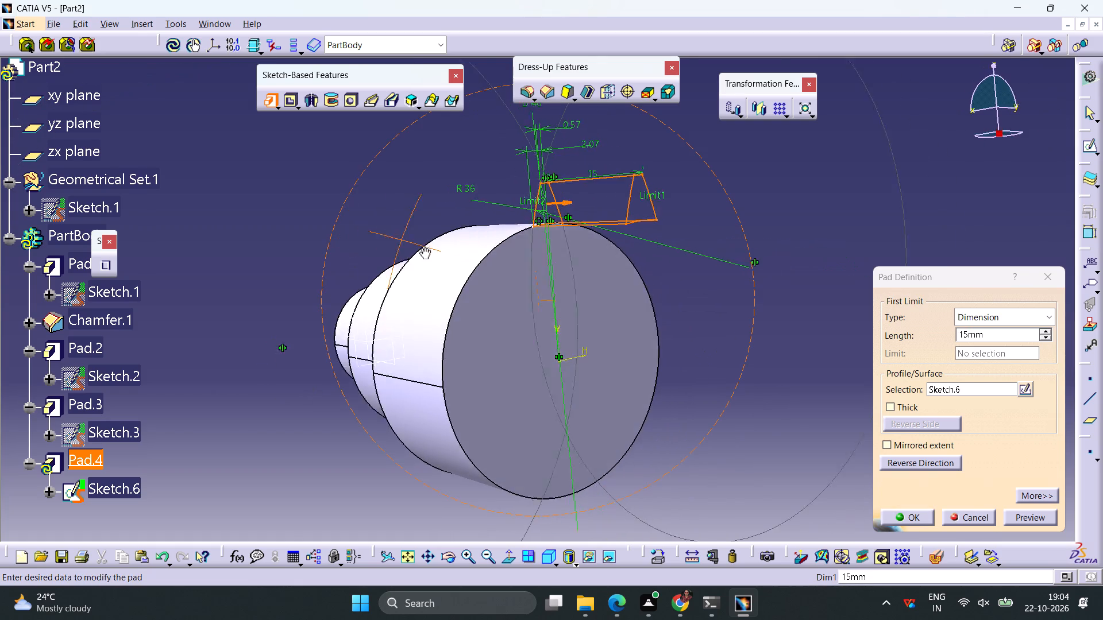
right_click_drag(423, 247, 457, 261)
middle_click_drag(423, 247, 458, 261)
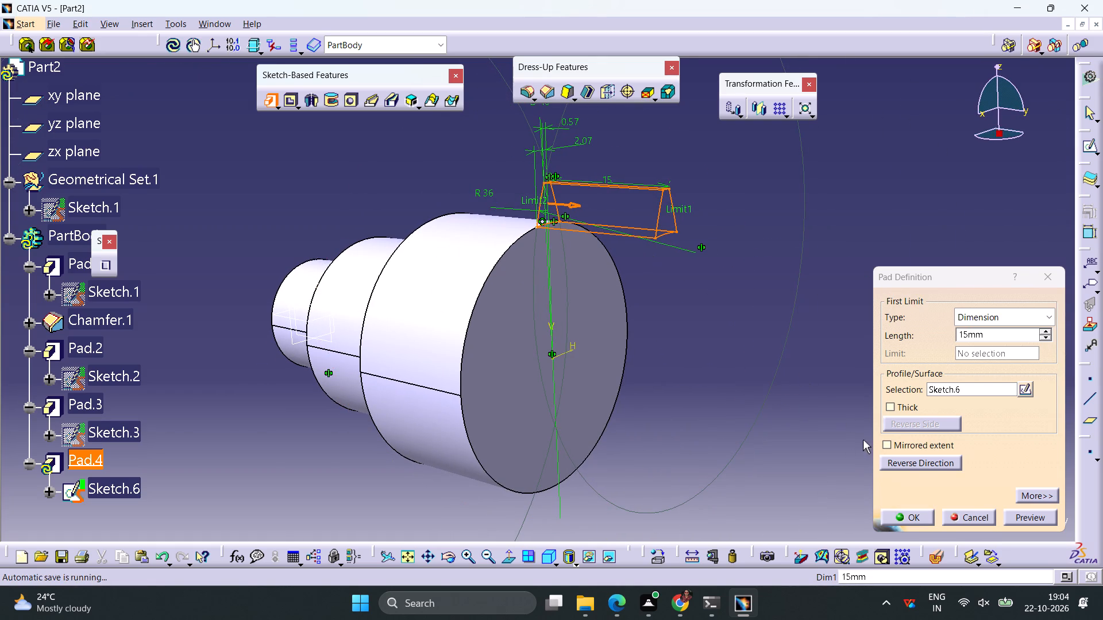
left_click(907, 462)
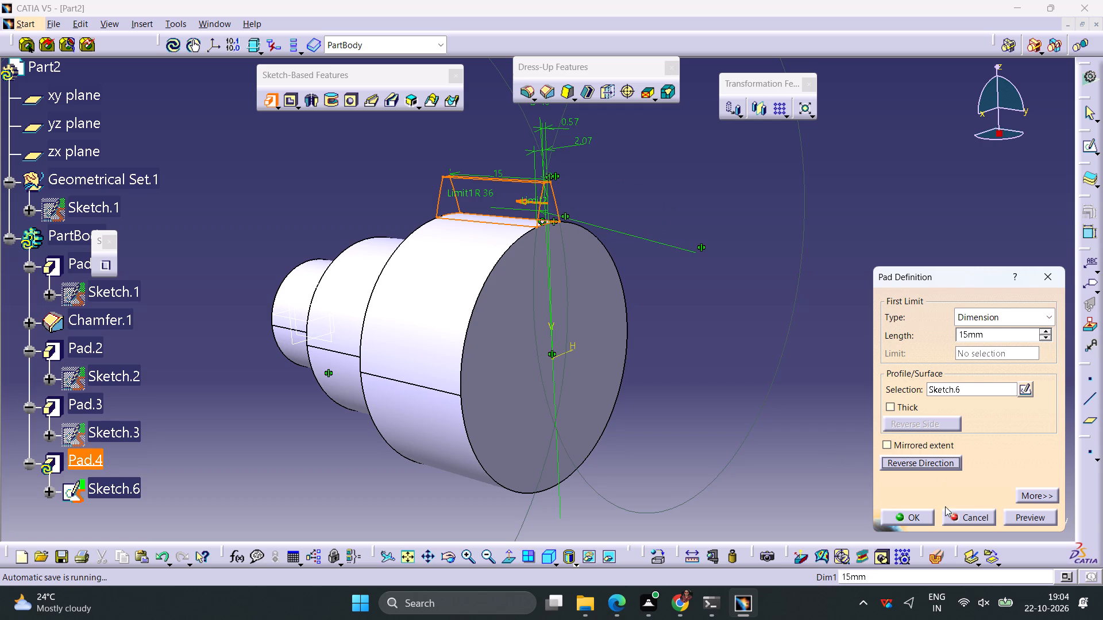
left_click(921, 521)
left_click(775, 280)
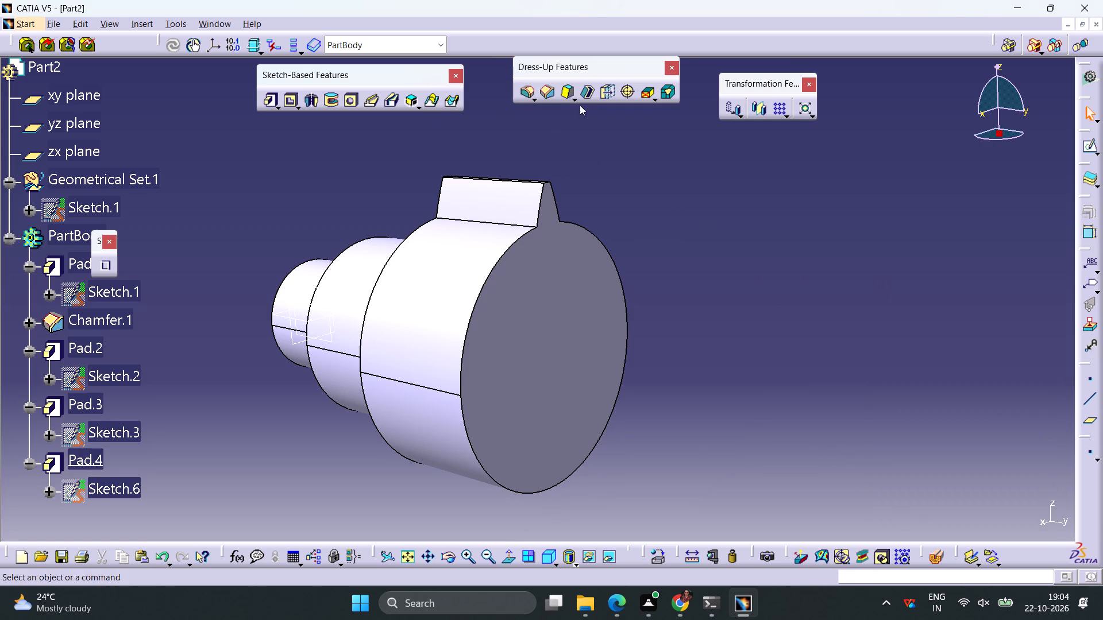
Create a complete-crown circular pattern of the tooth pad Pad.4 with 18 instances, using Pad.3's end face as the reference.
left_click(786, 118)
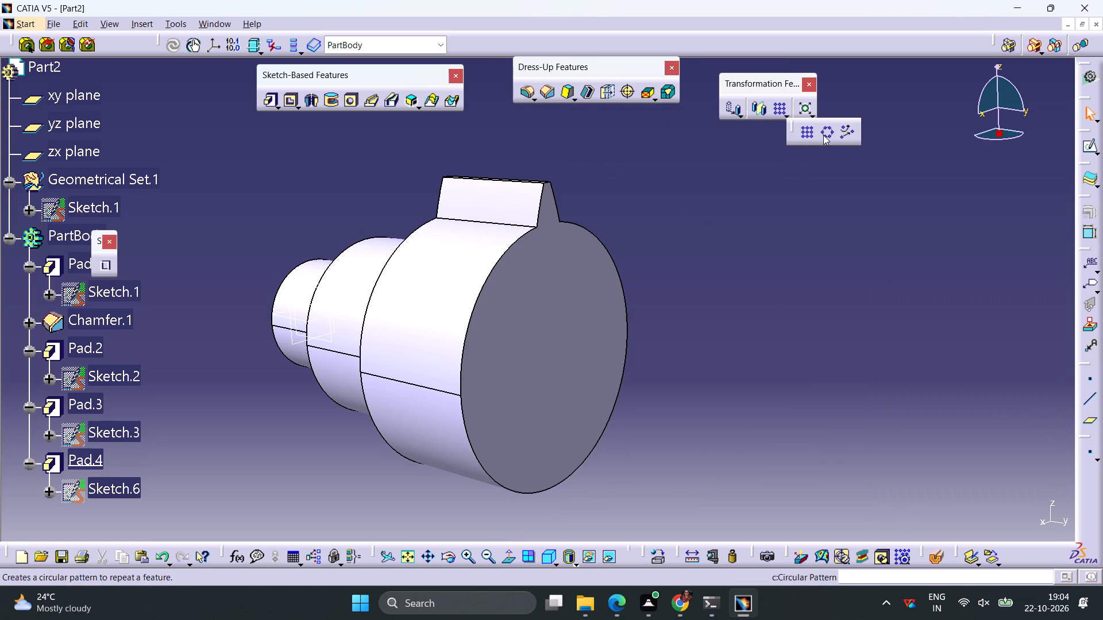
left_click(823, 135)
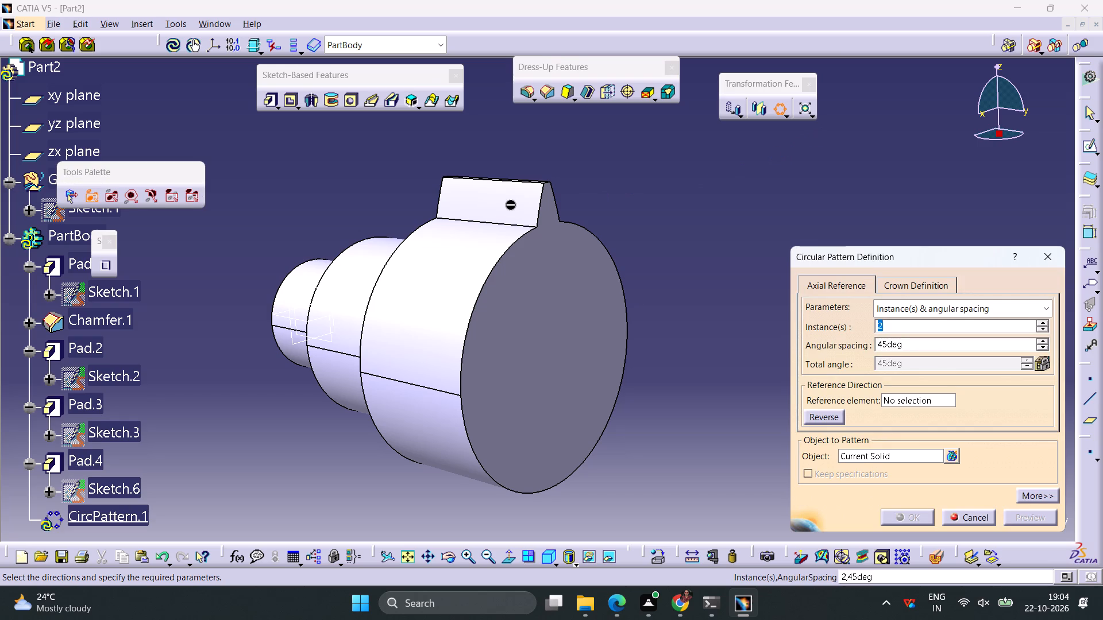
left_click(864, 452)
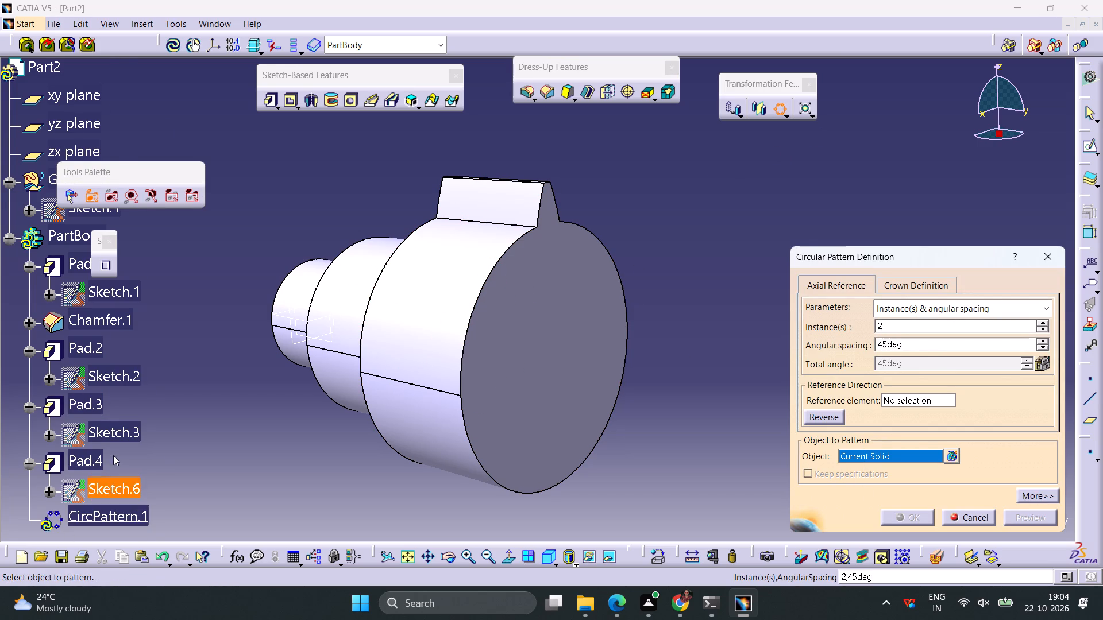
scroll(113, 455, "down", 3)
left_click(103, 316)
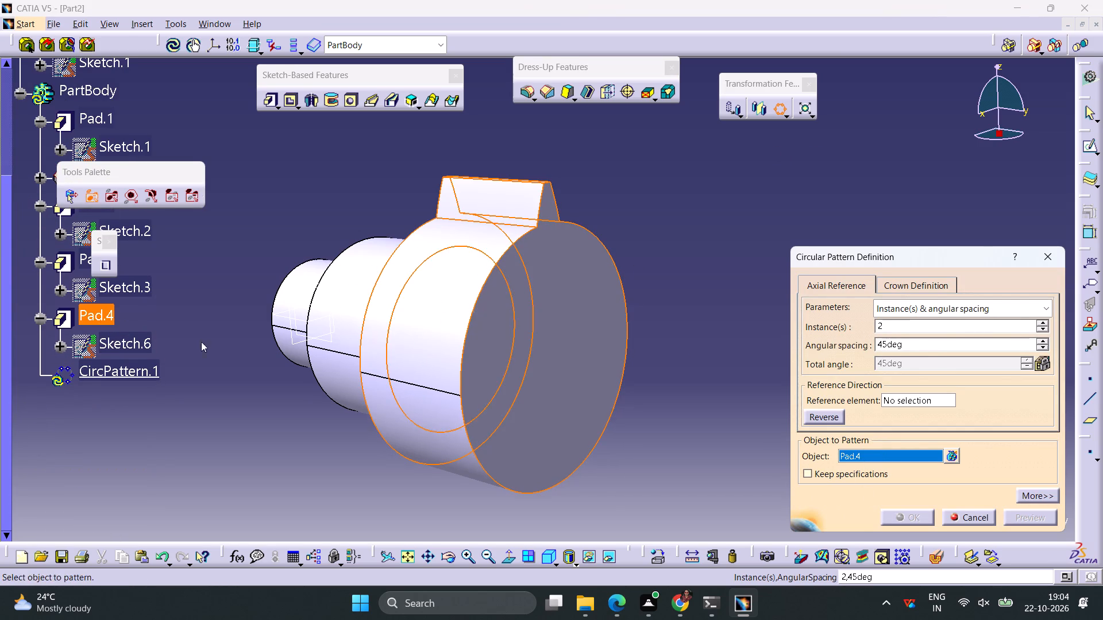
left_click(900, 401)
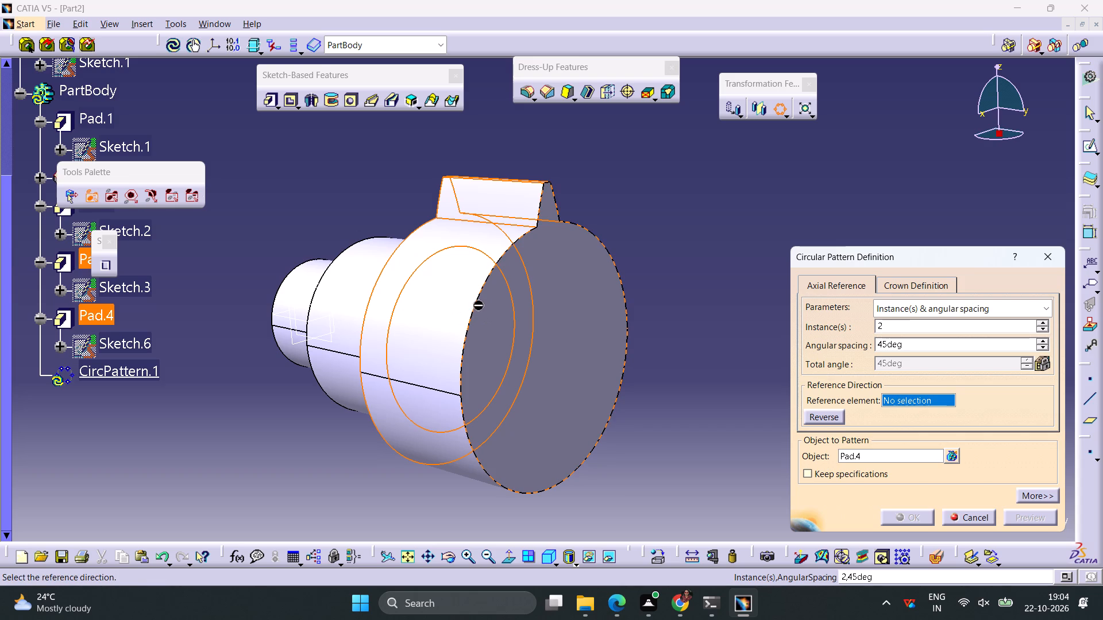
left_click(490, 288)
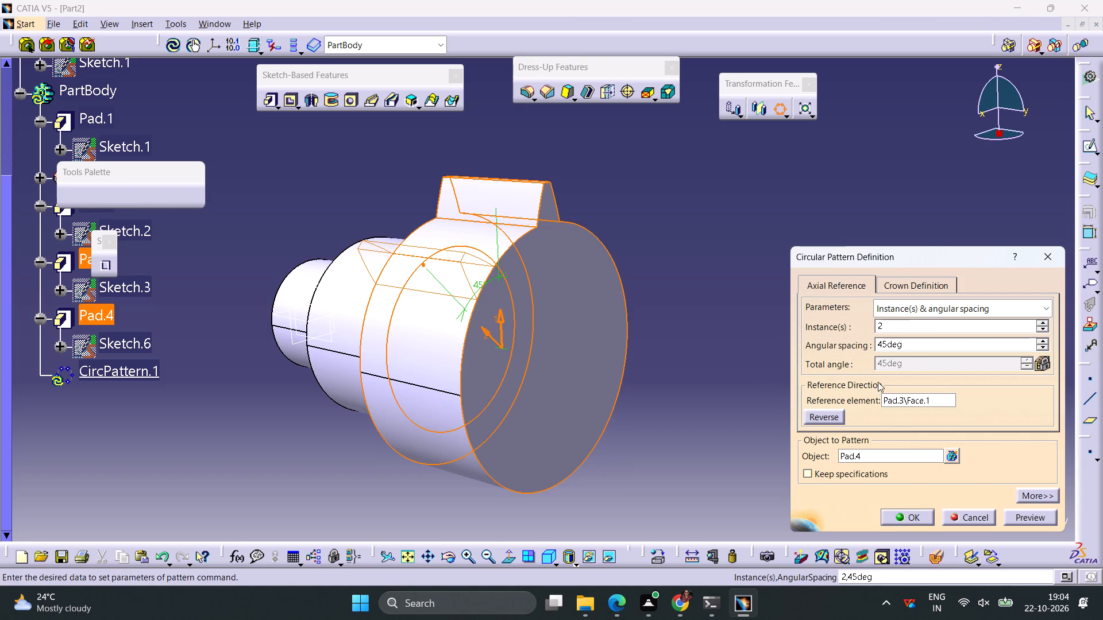
left_click(1001, 305)
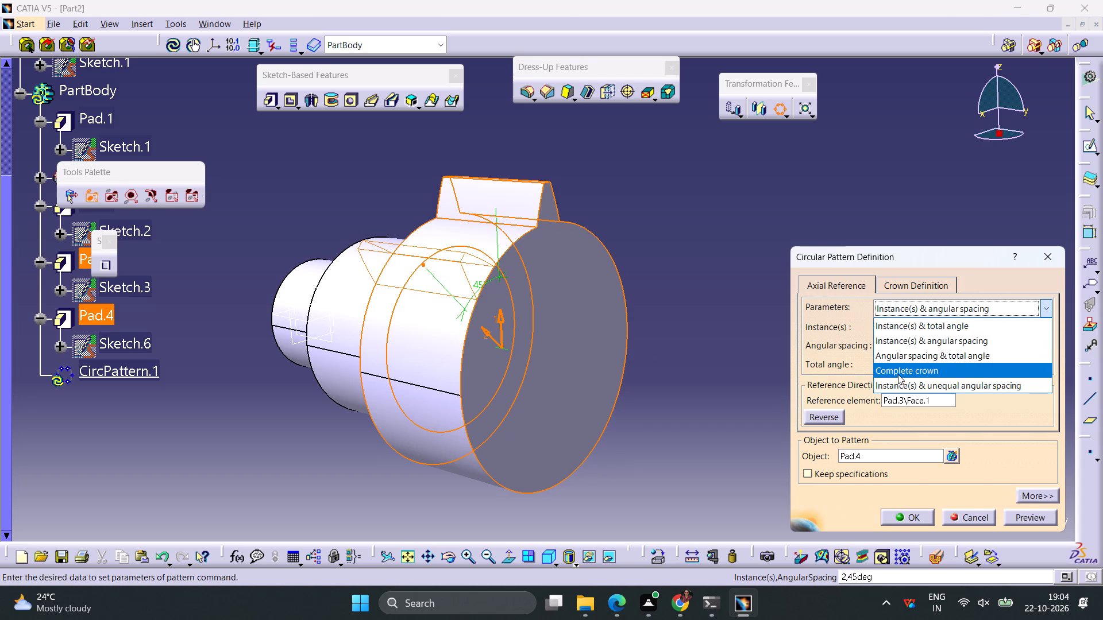
left_click(896, 376)
left_click_drag(897, 325, 825, 323)
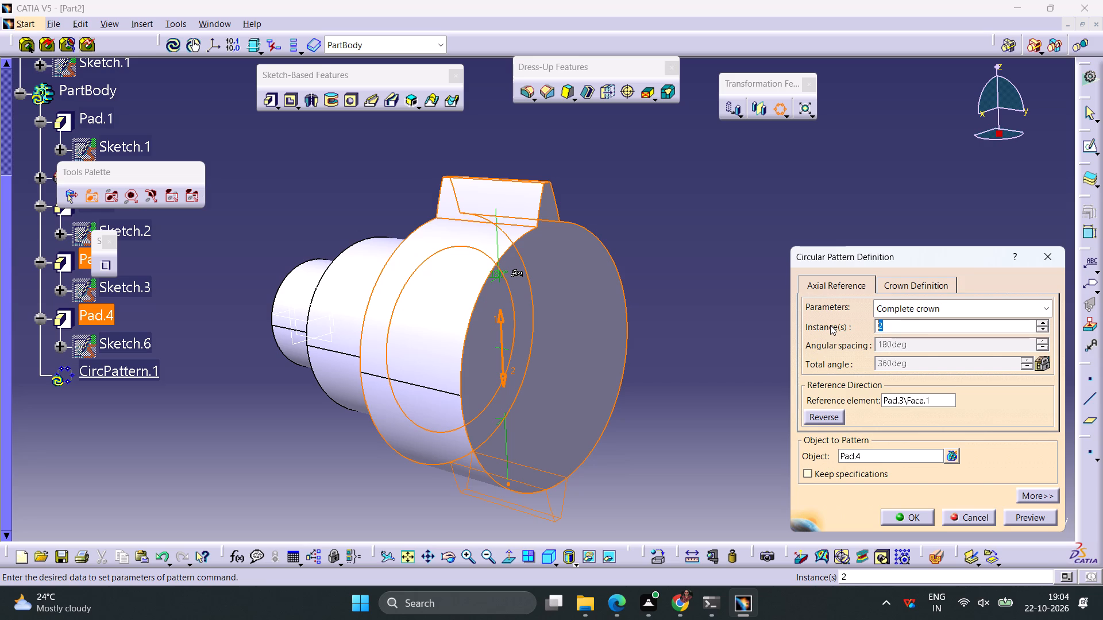
type("18")
key("Return")
left_click(778, 272)
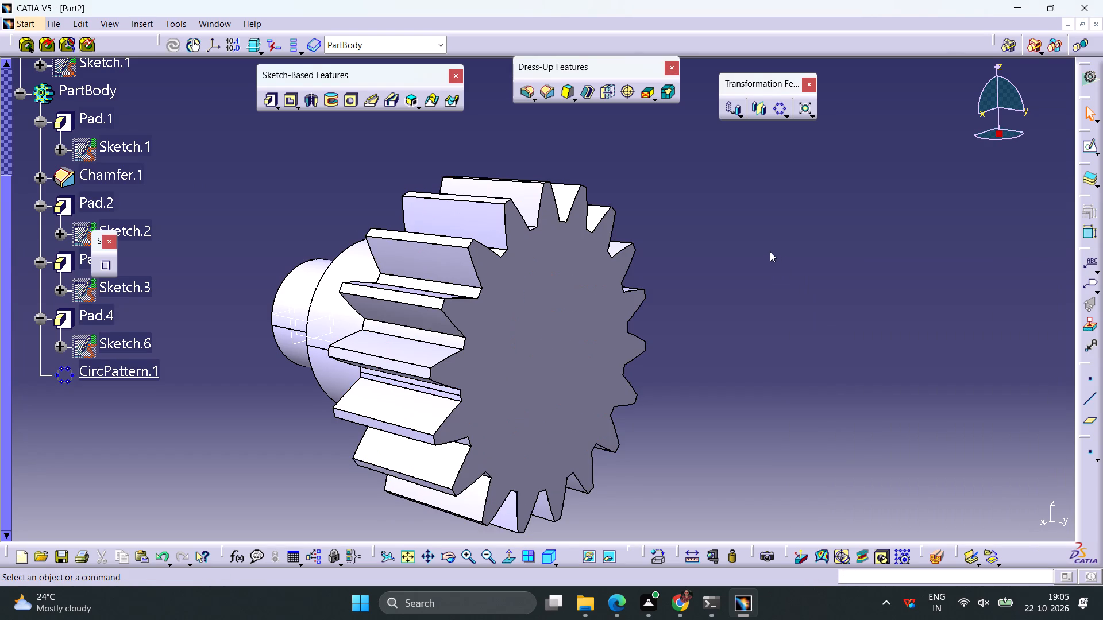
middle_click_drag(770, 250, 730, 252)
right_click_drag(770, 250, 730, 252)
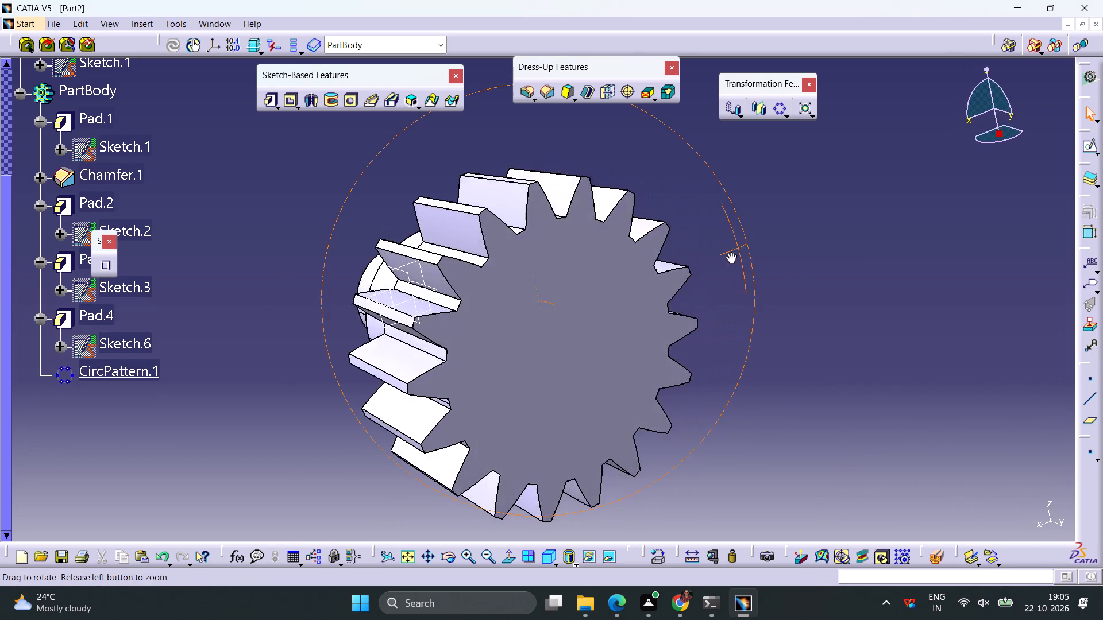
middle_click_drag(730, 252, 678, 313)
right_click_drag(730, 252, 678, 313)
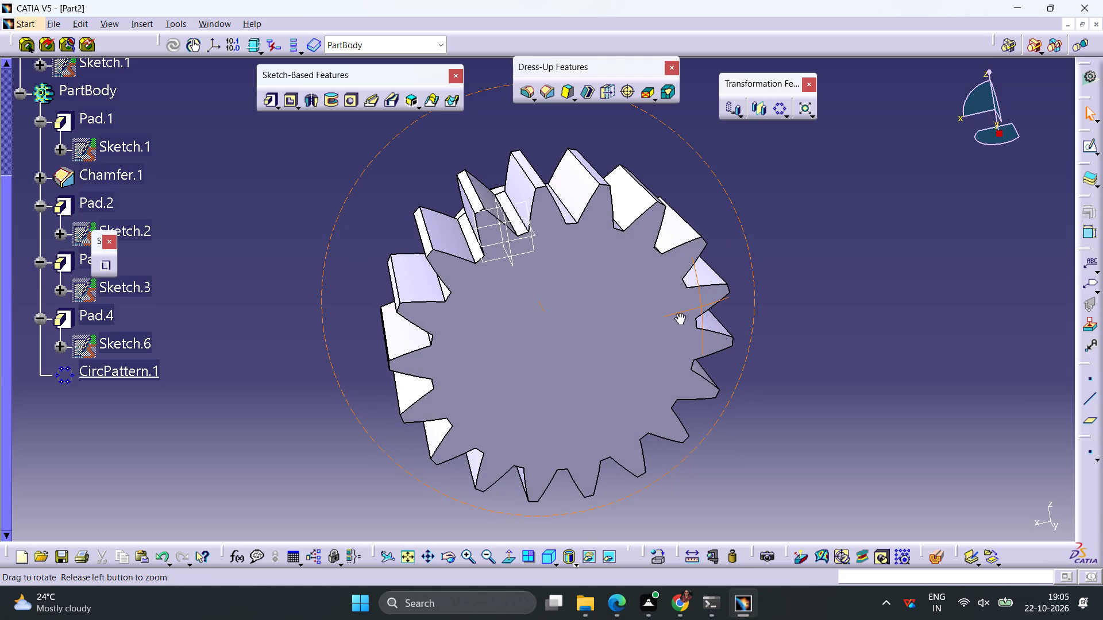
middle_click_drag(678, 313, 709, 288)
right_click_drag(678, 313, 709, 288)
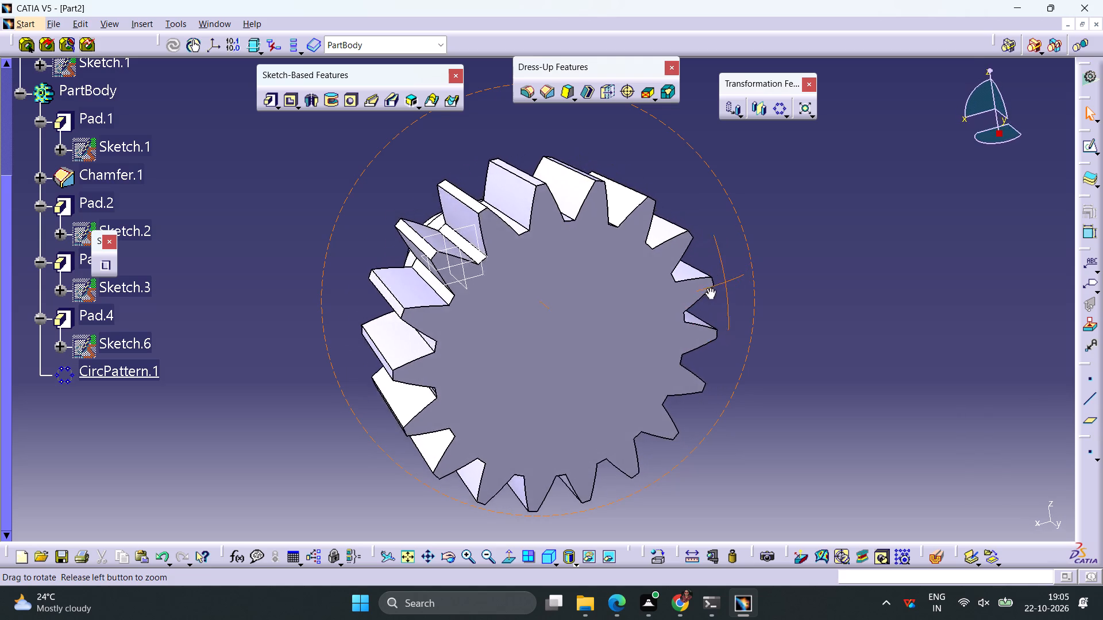
Sketch an origin-centred circle on the toothed cylinder's flat end face, constrain its diameter to 23 mm, and exit the sketch.
right_click_drag(709, 288, 783, 243)
middle_click_drag(709, 288, 780, 243)
left_click(559, 304)
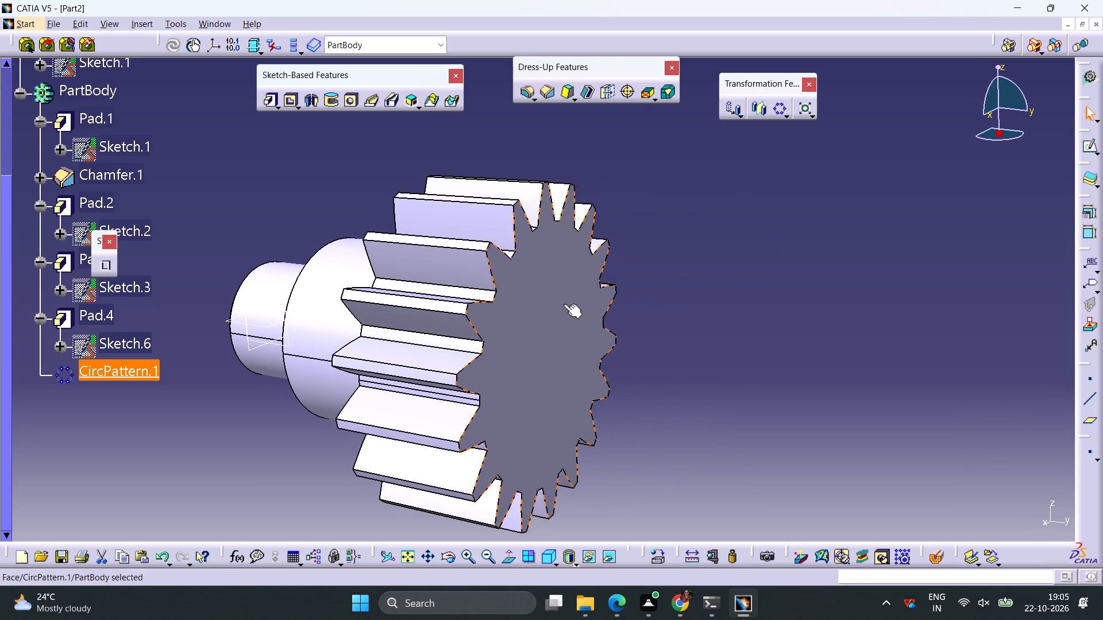
left_click(1092, 147)
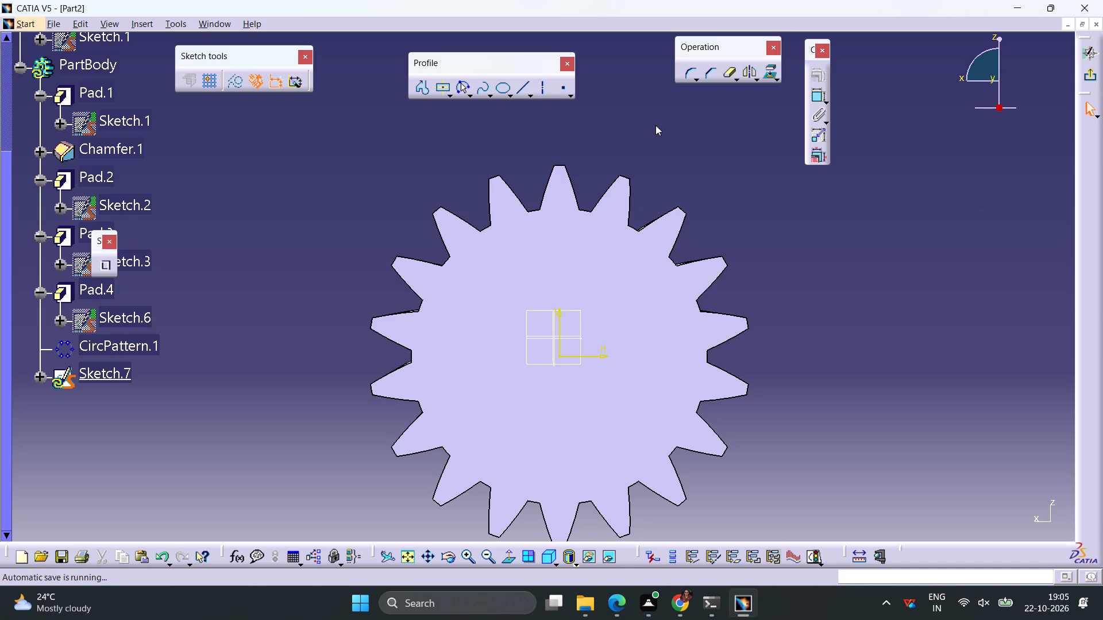
left_click(467, 92)
left_click(485, 107)
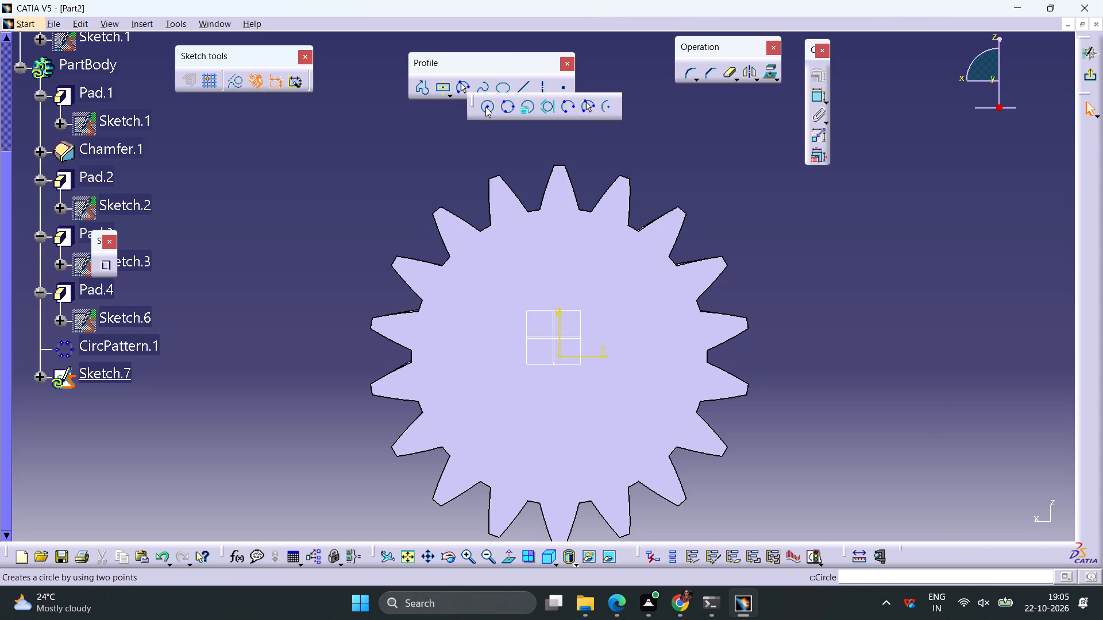
left_click(559, 356)
left_click(583, 283)
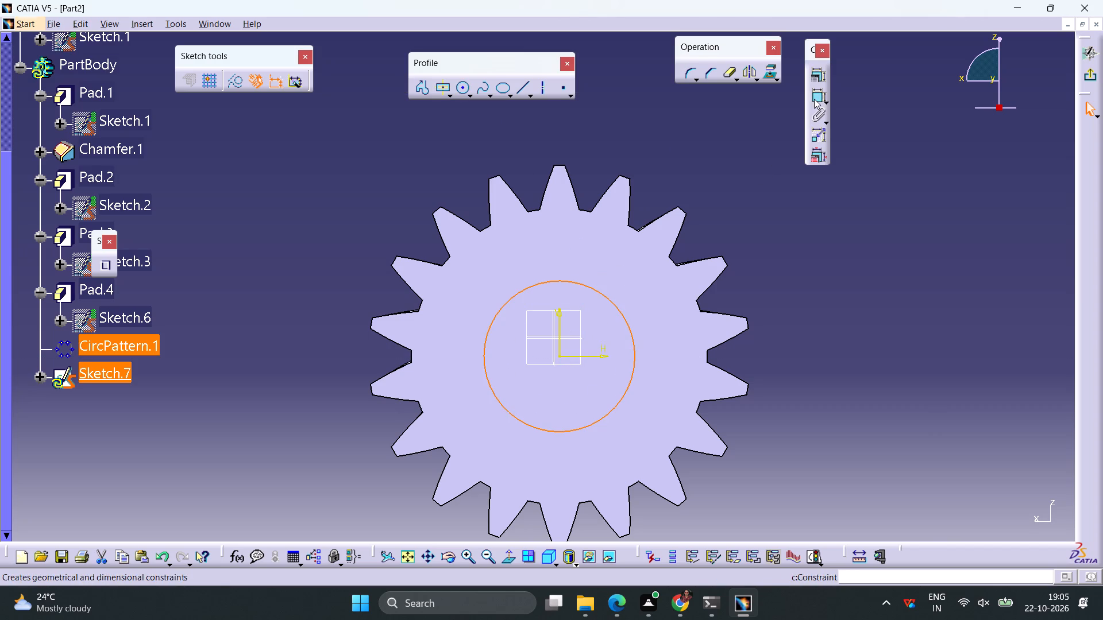
left_click(814, 99)
left_click(804, 228)
double_click(808, 222)
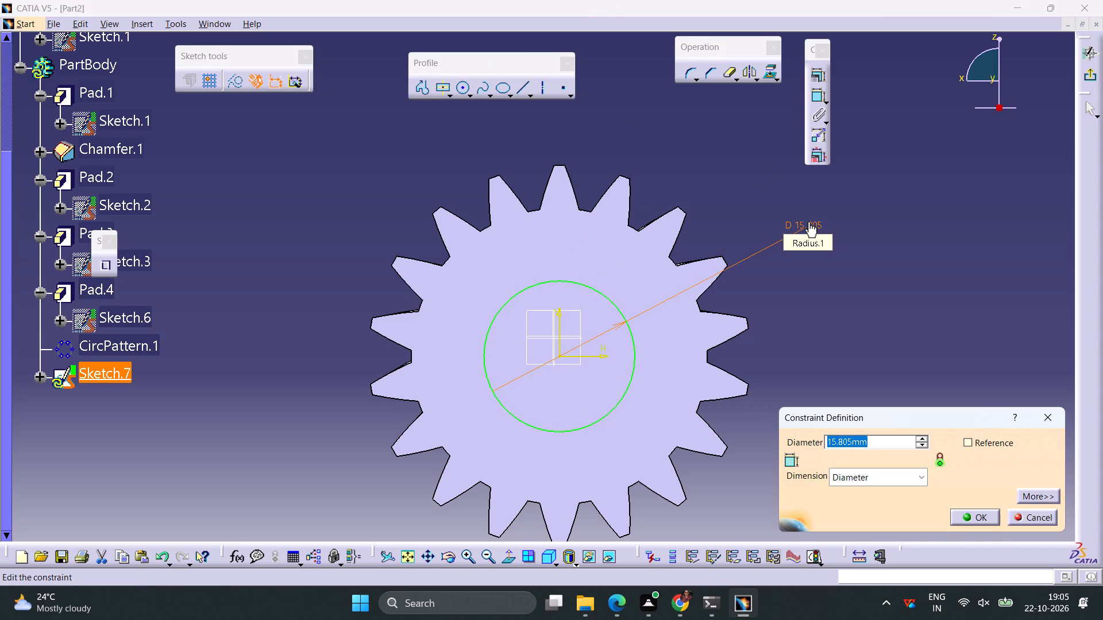
type("23")
key("Return")
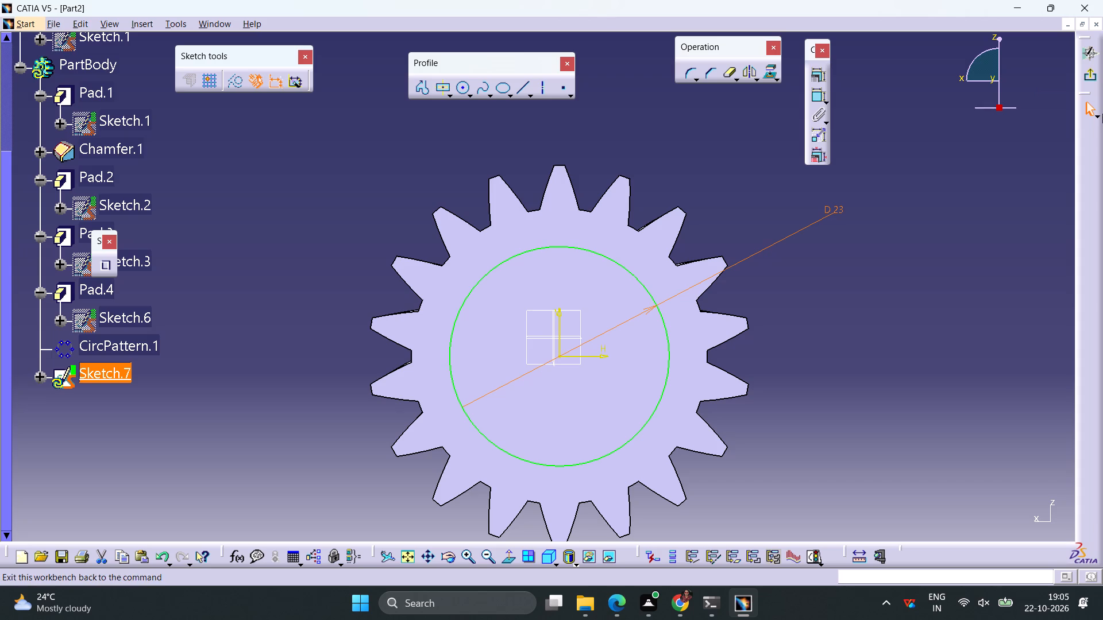
left_click(1086, 78)
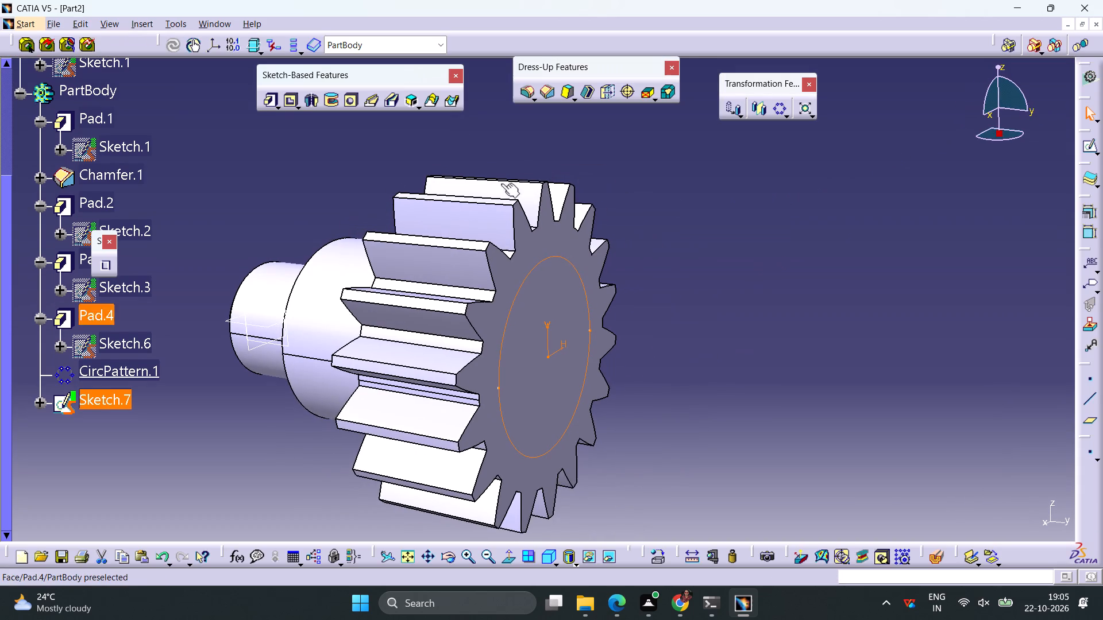
Pad the 23 mm circle outward from the gear face by a length of 92-47-13 mm.
left_click(264, 99)
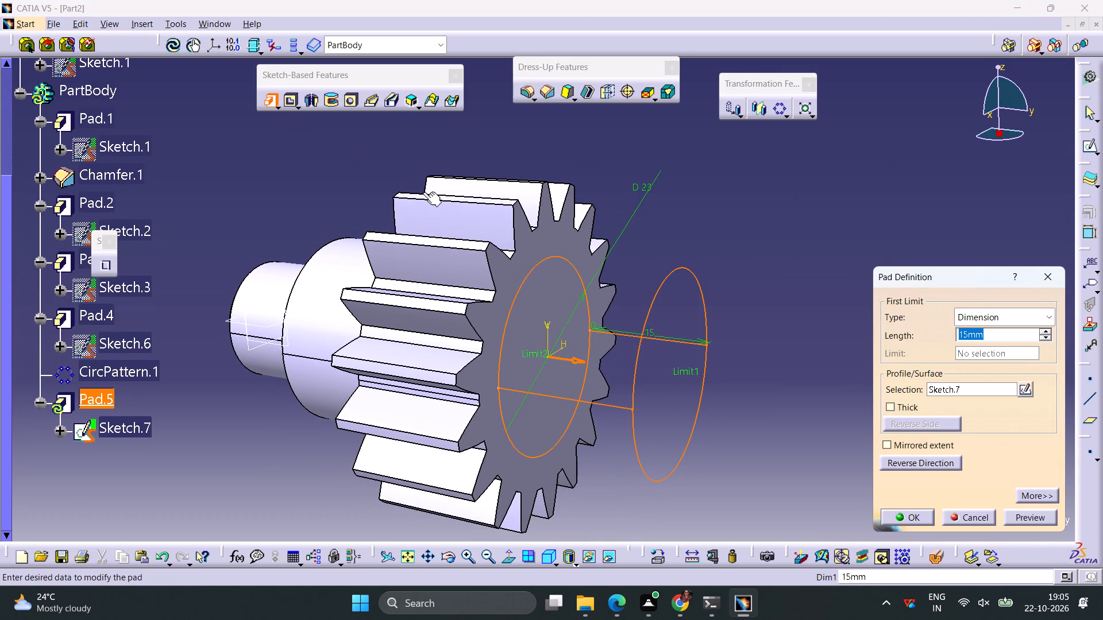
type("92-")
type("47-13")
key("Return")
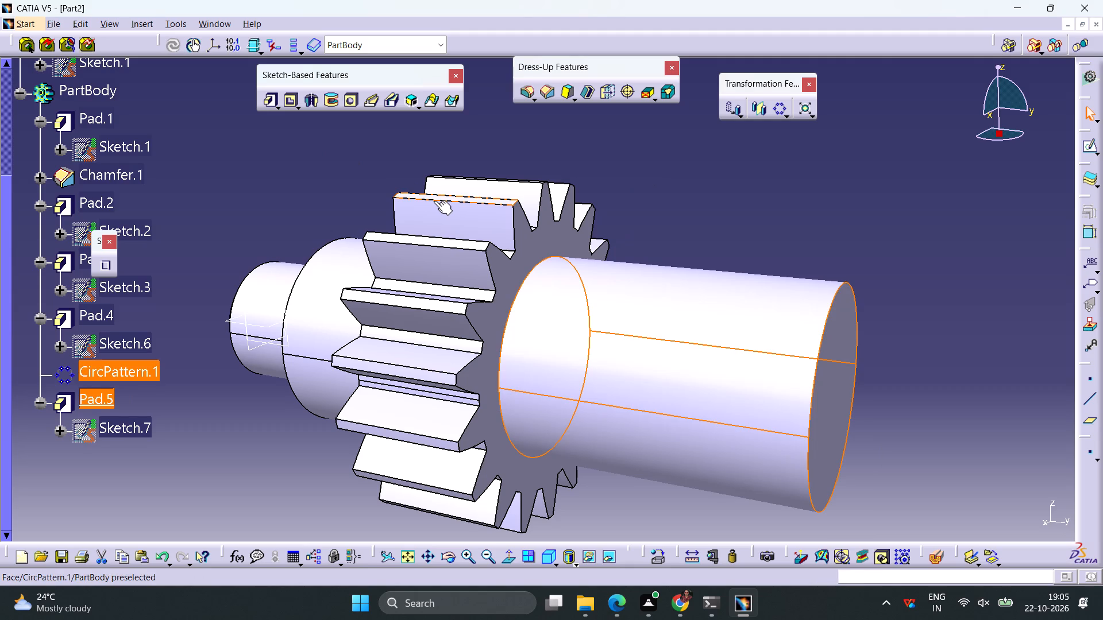
left_click(685, 236)
Sketch an origin-centred circle on the 23 mm cylinder's end face, constrain its diameter to 15 mm, and exit the sketch.
middle_click_drag(693, 247, 692, 266, "ctrl")
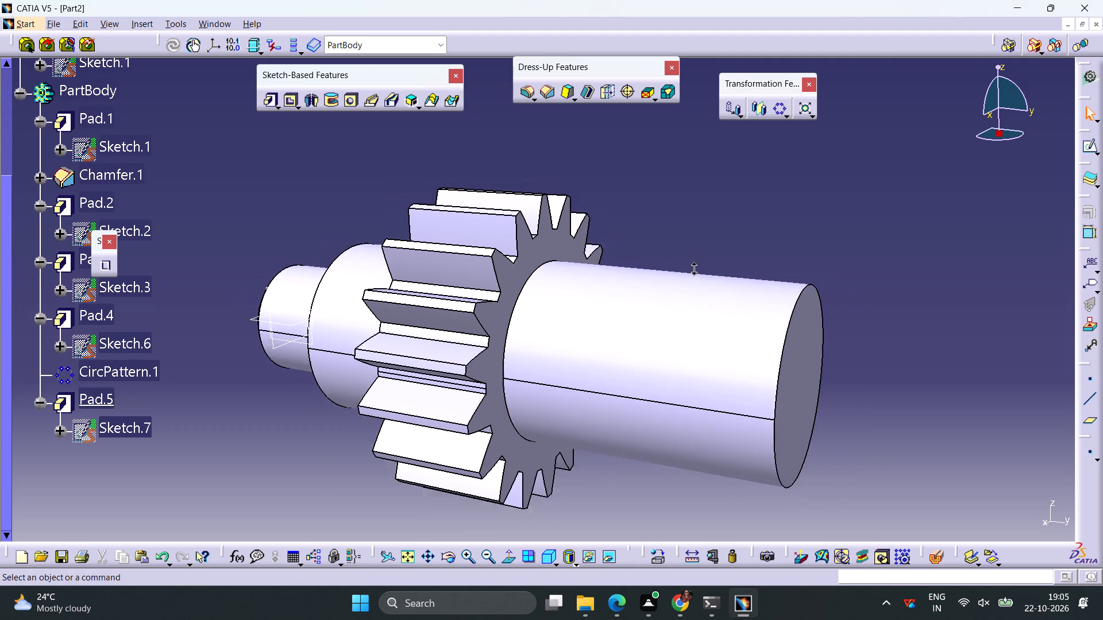
middle_click_drag(692, 266, 691, 286, "ctrl")
middle_click_drag(414, 224, 496, 254)
right_click_drag(415, 224, 496, 254)
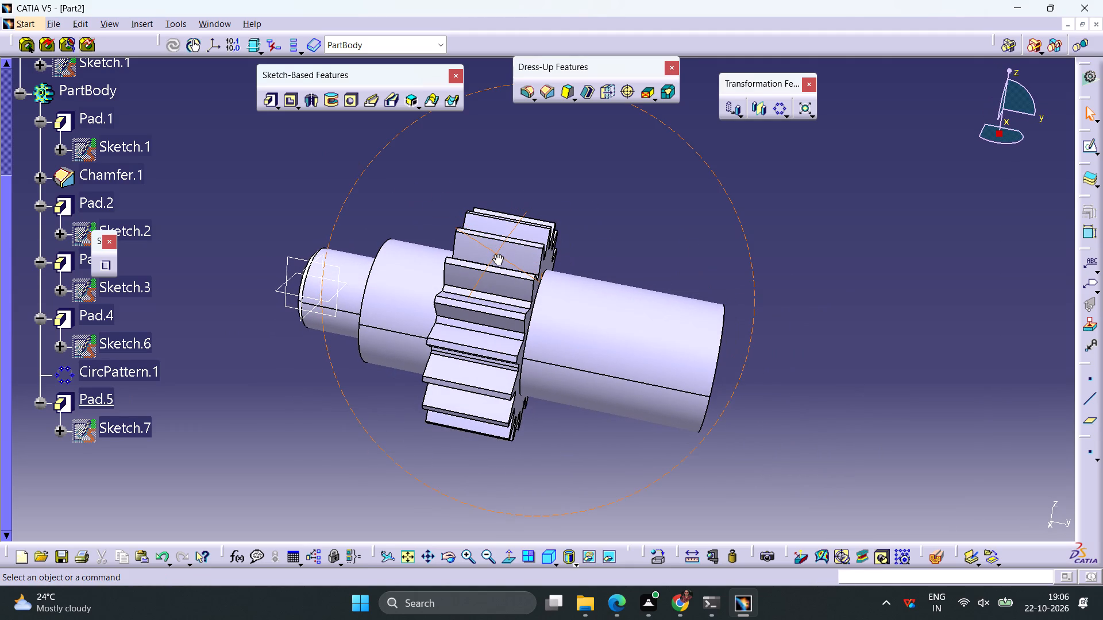
middle_click_drag(496, 254, 458, 249)
right_click_drag(496, 254, 458, 249)
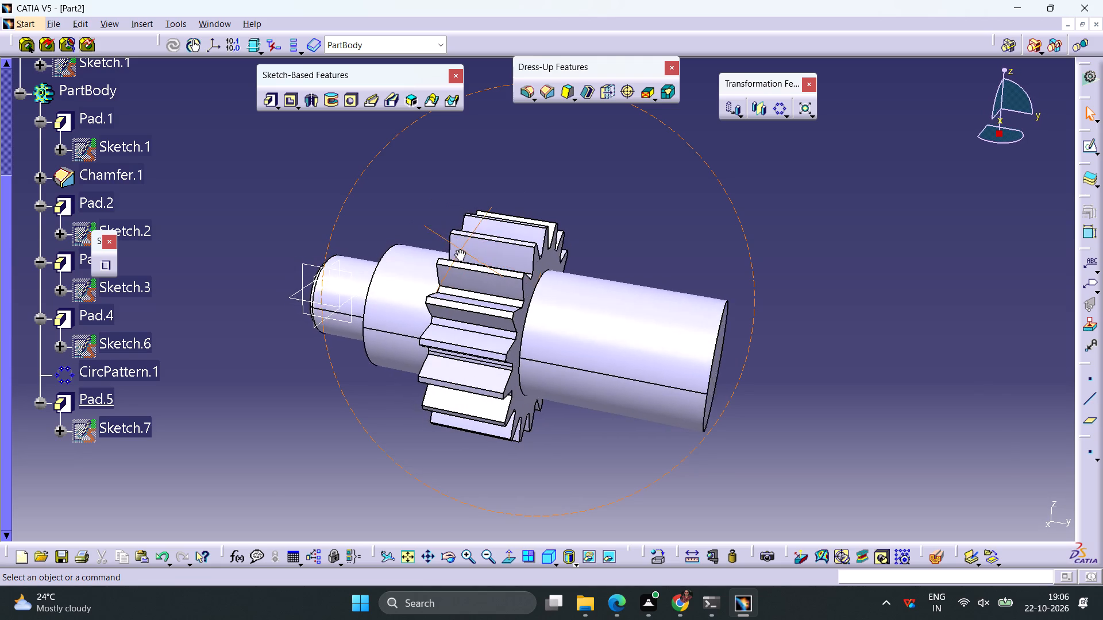
right_click_drag(458, 249, 414, 254)
middle_click_drag(458, 249, 414, 254)
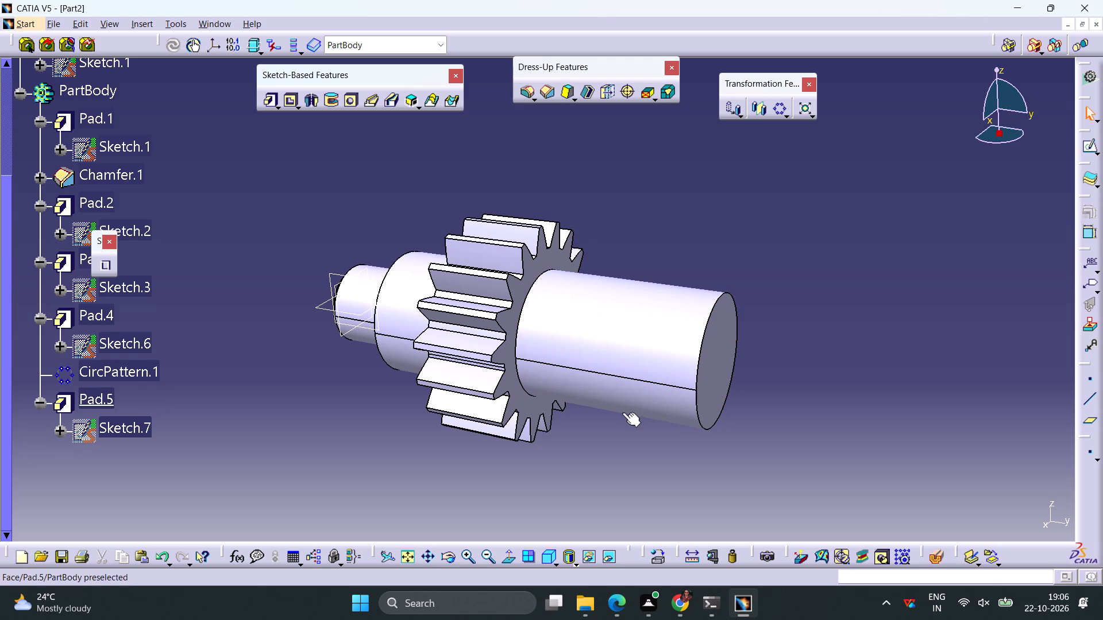
left_click(720, 352)
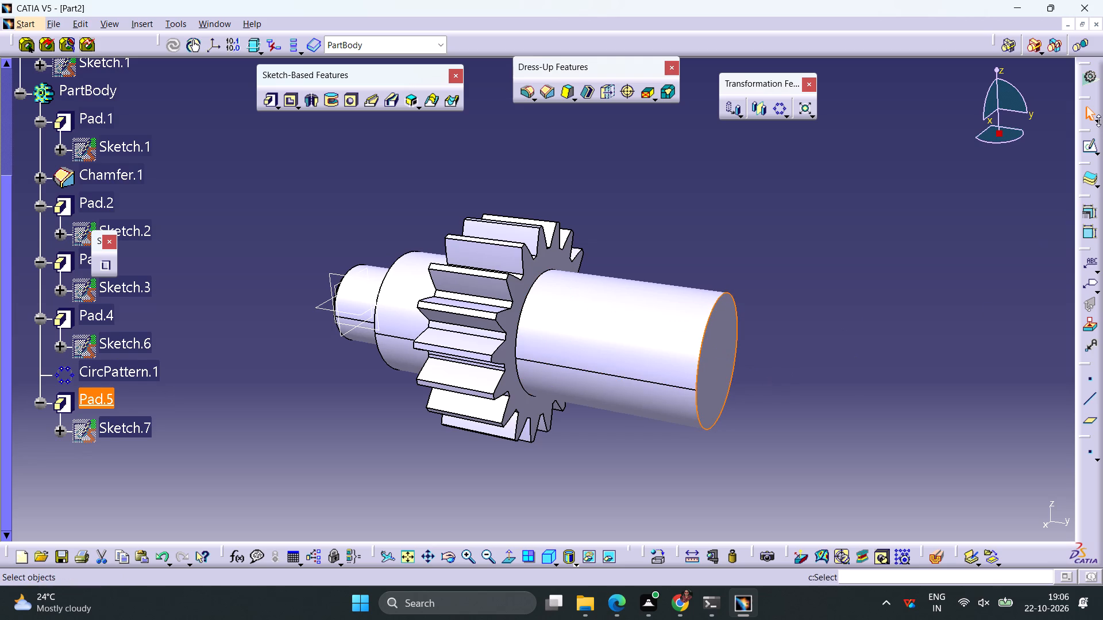
left_click(1088, 145)
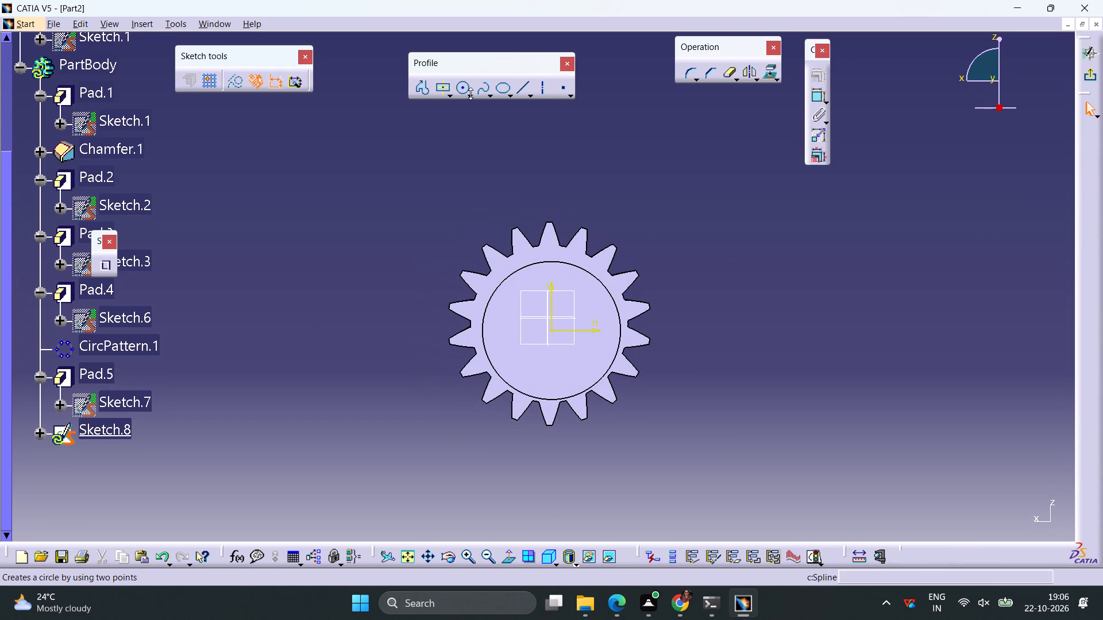
left_click(462, 91)
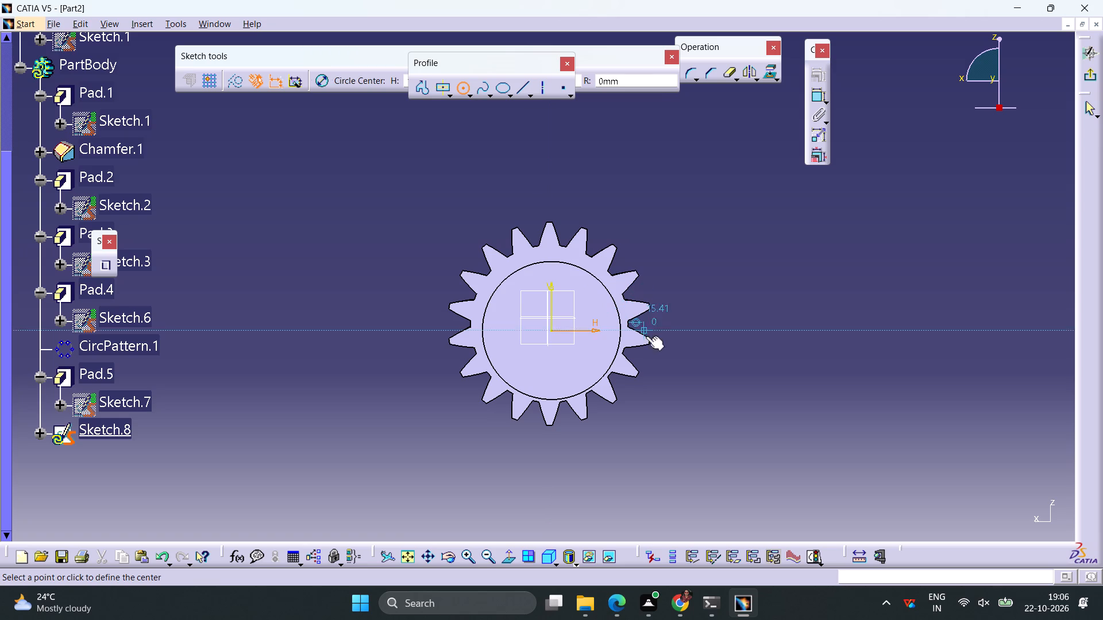
left_click(551, 331)
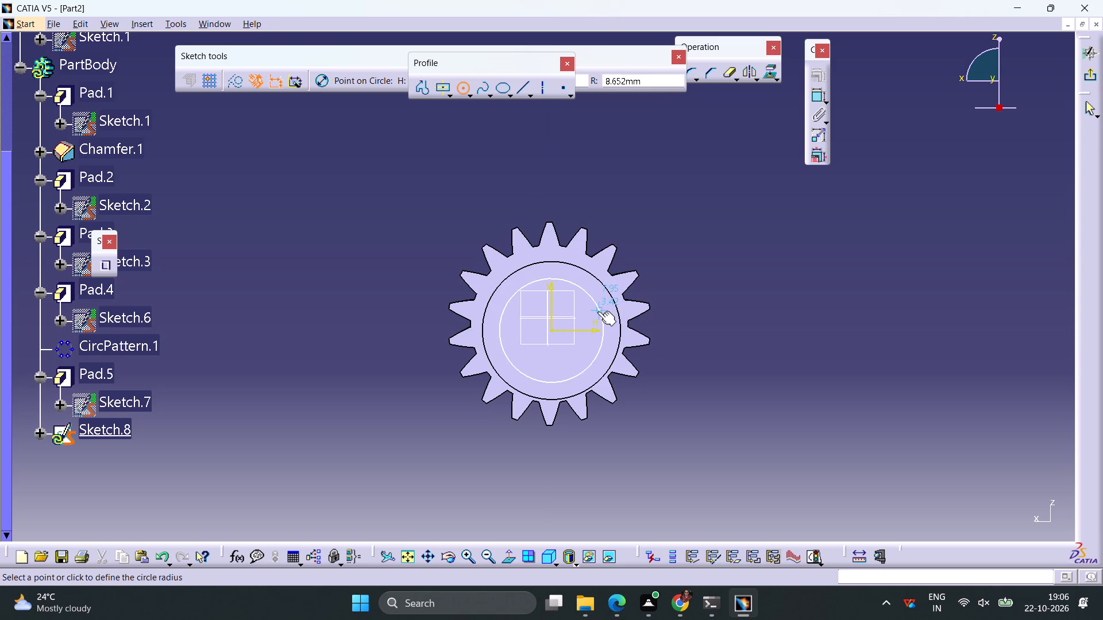
left_click(597, 311)
left_click(817, 92)
left_click(749, 266)
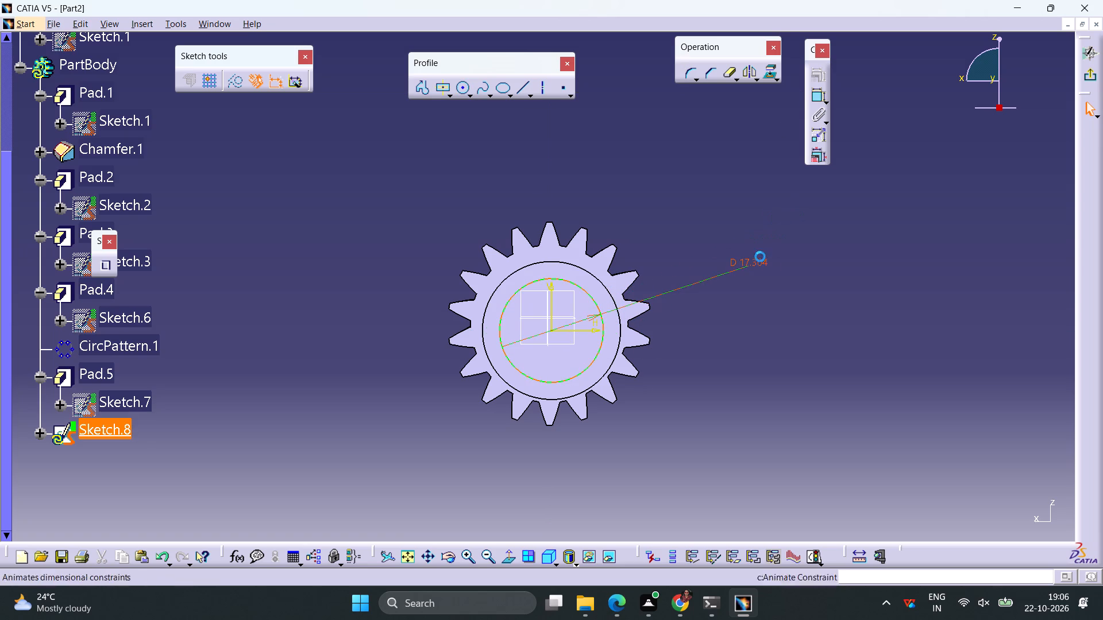
double_click(755, 261)
type("15")
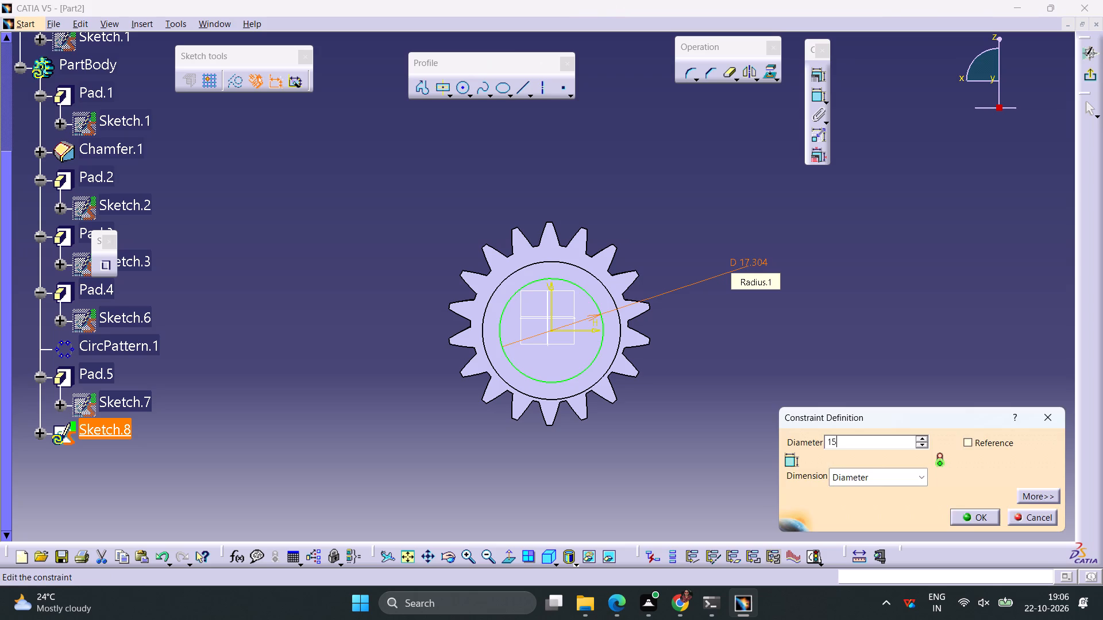
key("Return")
left_click(1094, 73)
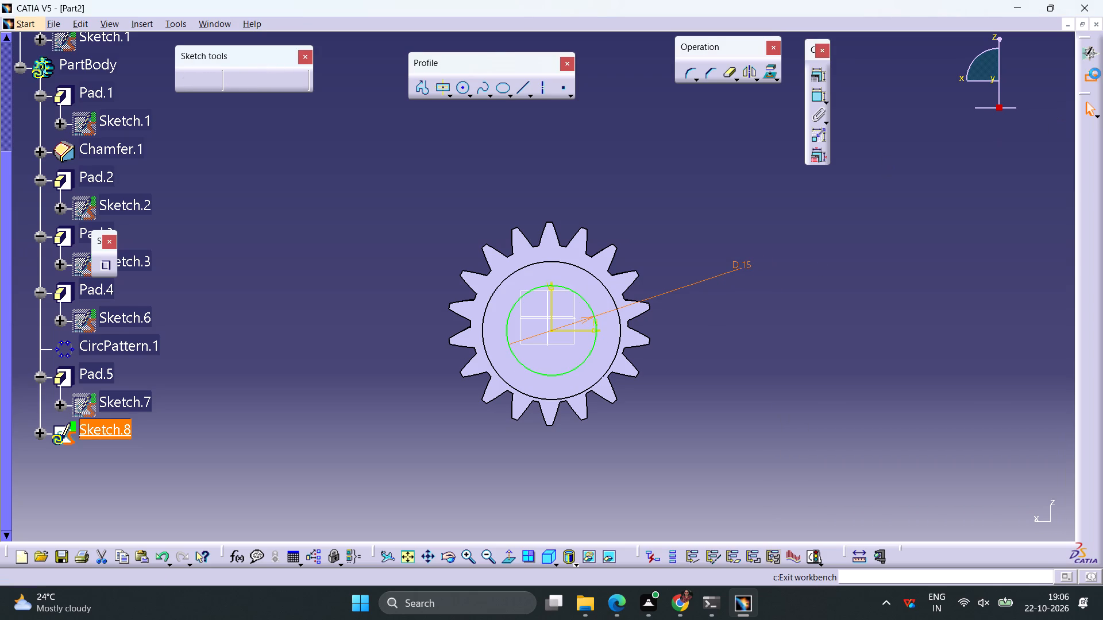
Pad the 15 mm circle outward 16 mm to form the shaft's end step.
left_click(263, 101)
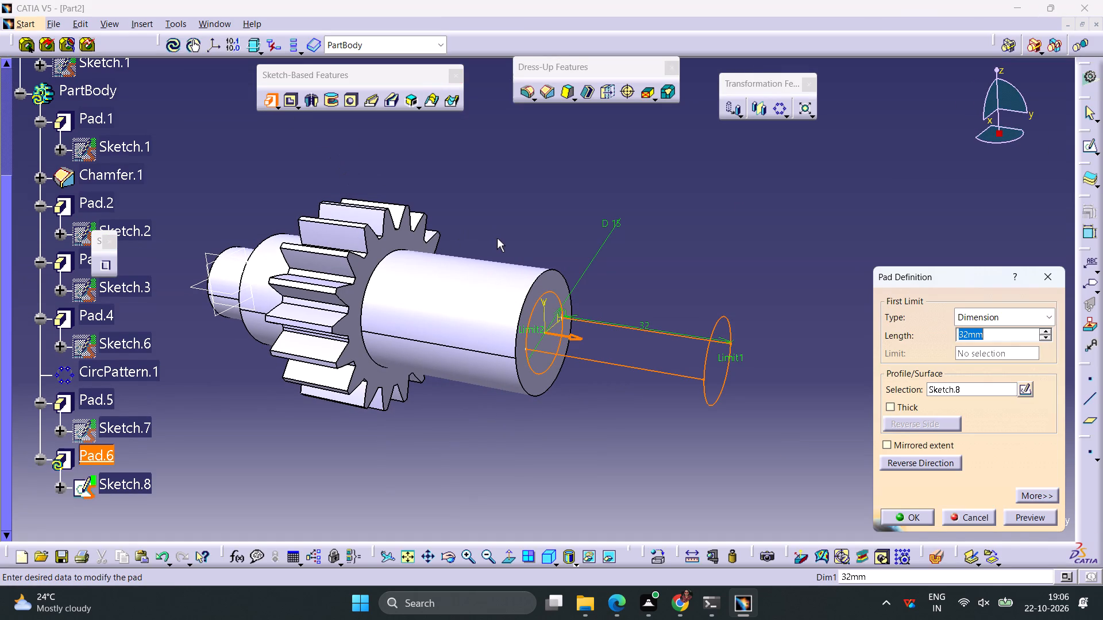
type("16")
key("Return")
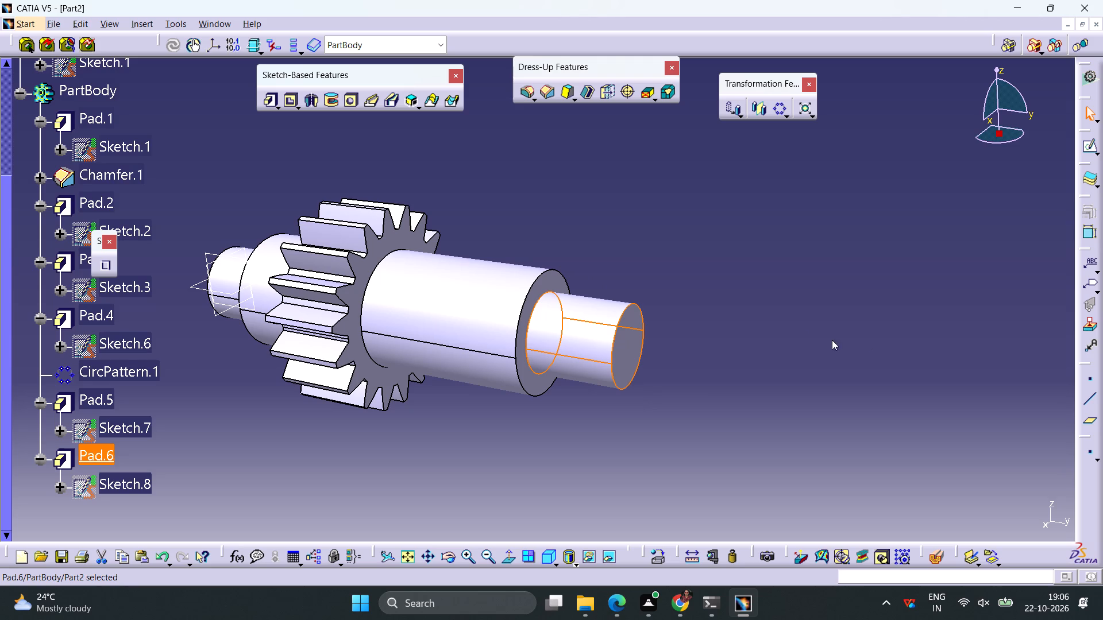
left_click(684, 316)
Start a new sketch on the end face of the 15 mm cylinder.
left_click(634, 343)
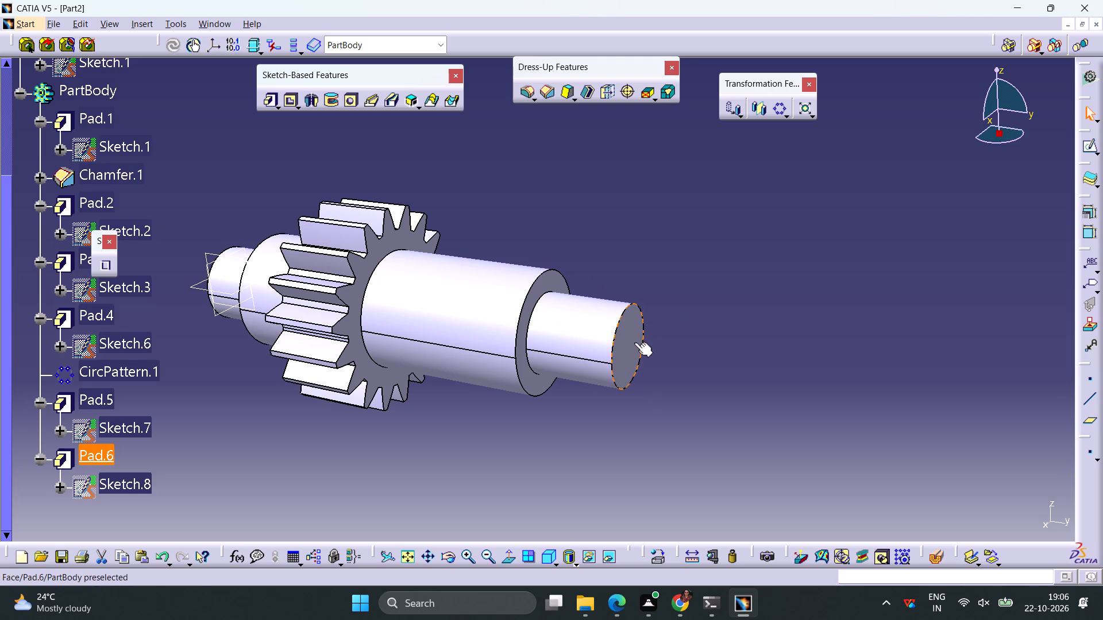
left_click(1090, 149)
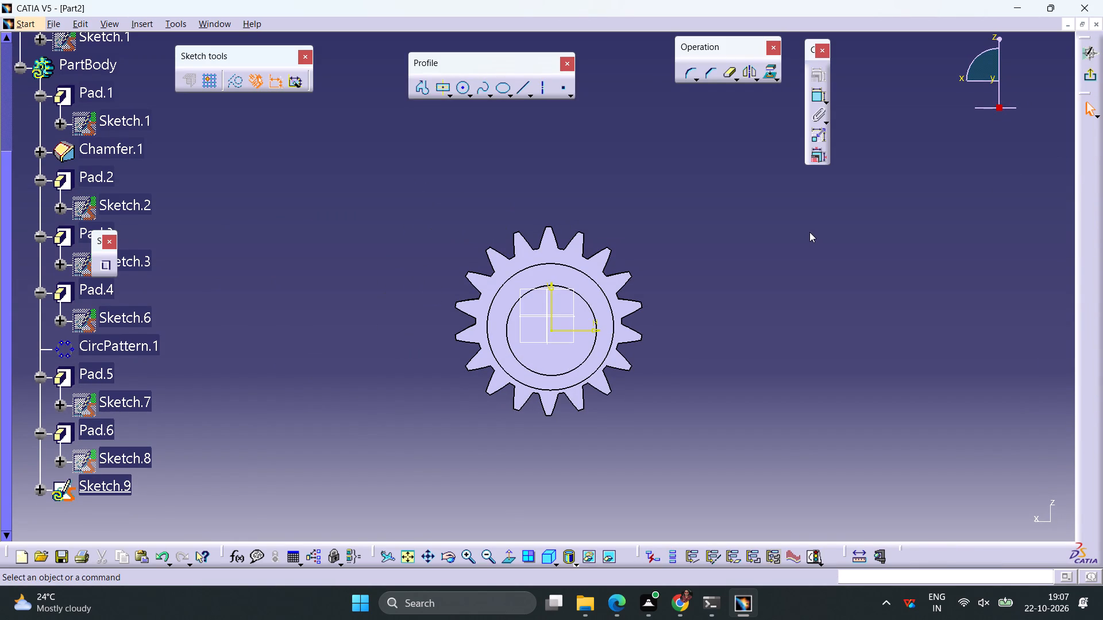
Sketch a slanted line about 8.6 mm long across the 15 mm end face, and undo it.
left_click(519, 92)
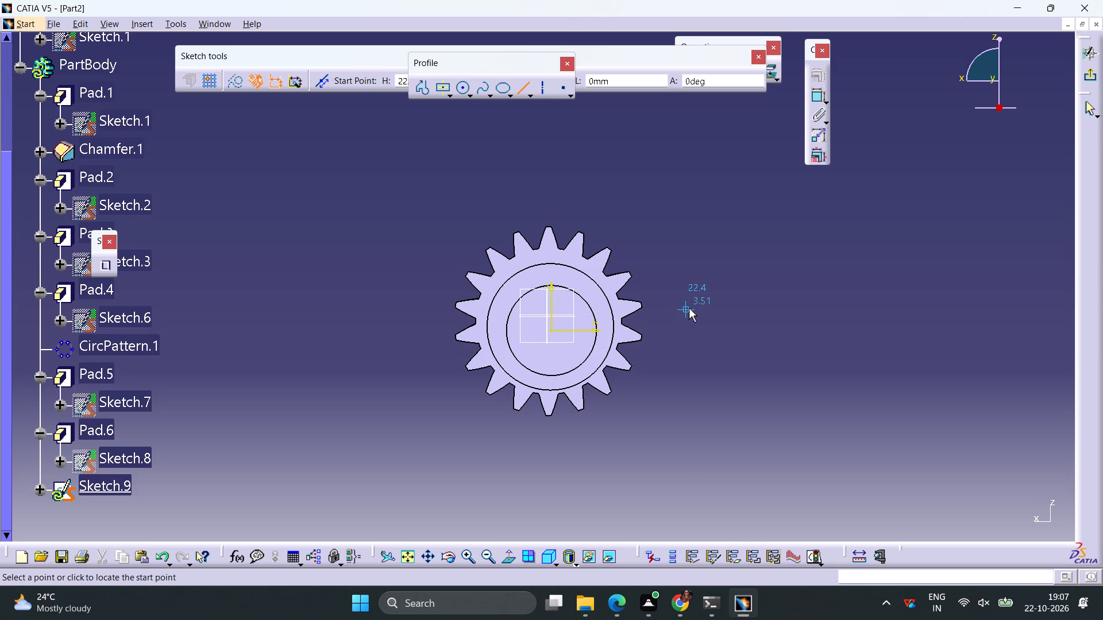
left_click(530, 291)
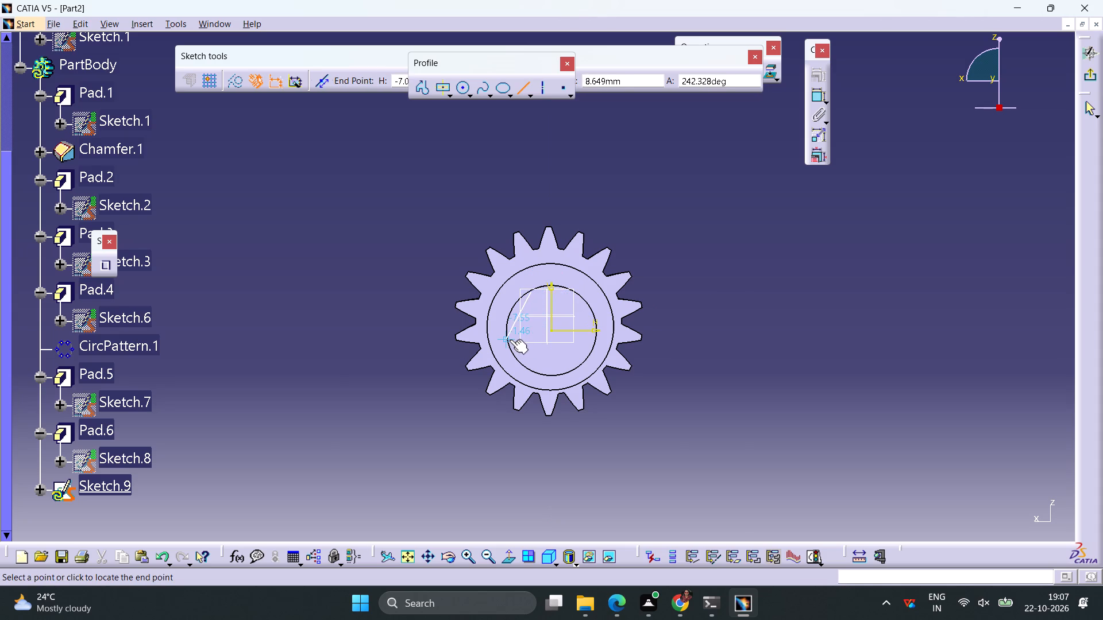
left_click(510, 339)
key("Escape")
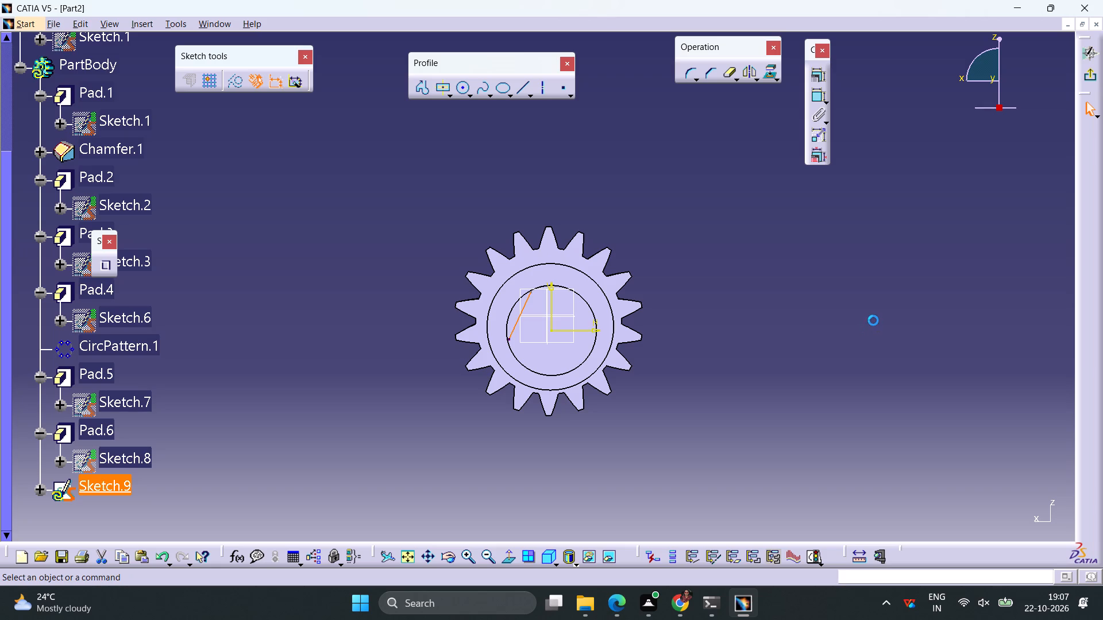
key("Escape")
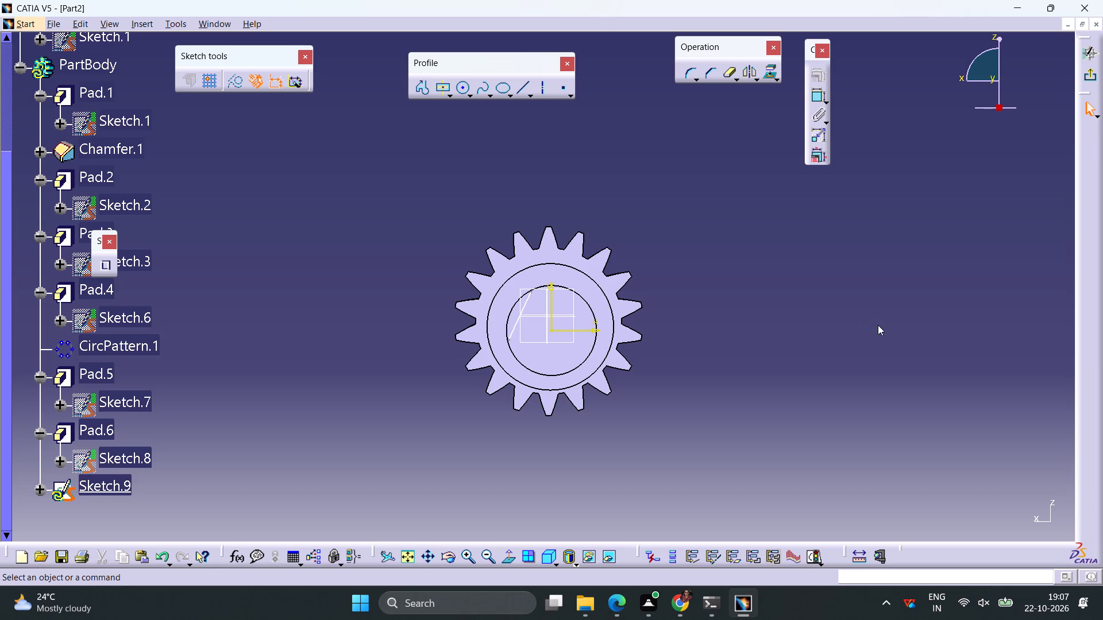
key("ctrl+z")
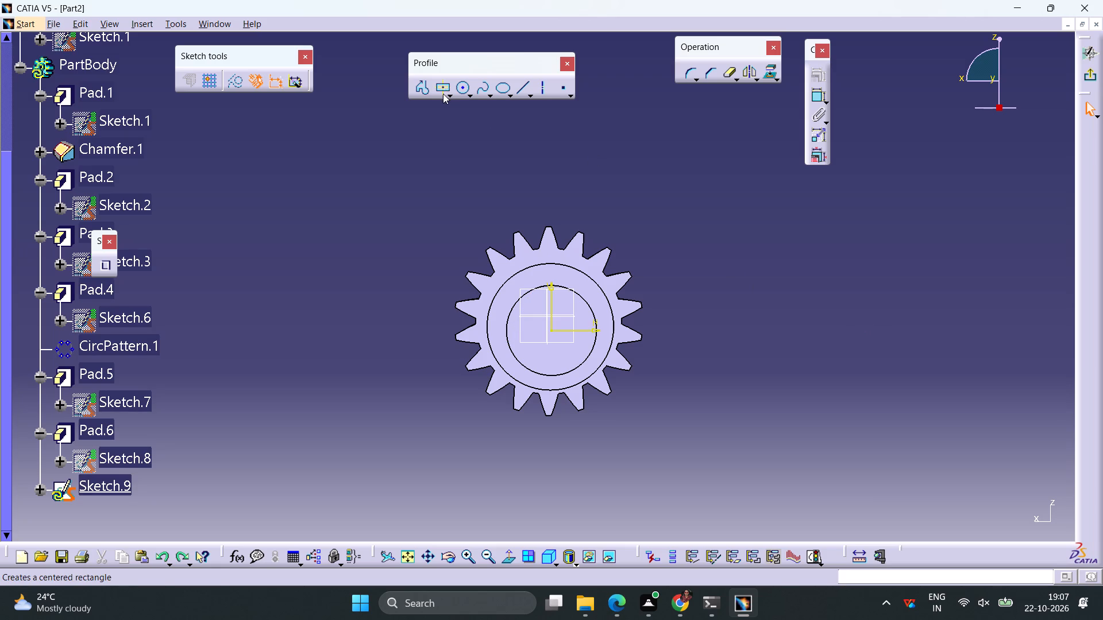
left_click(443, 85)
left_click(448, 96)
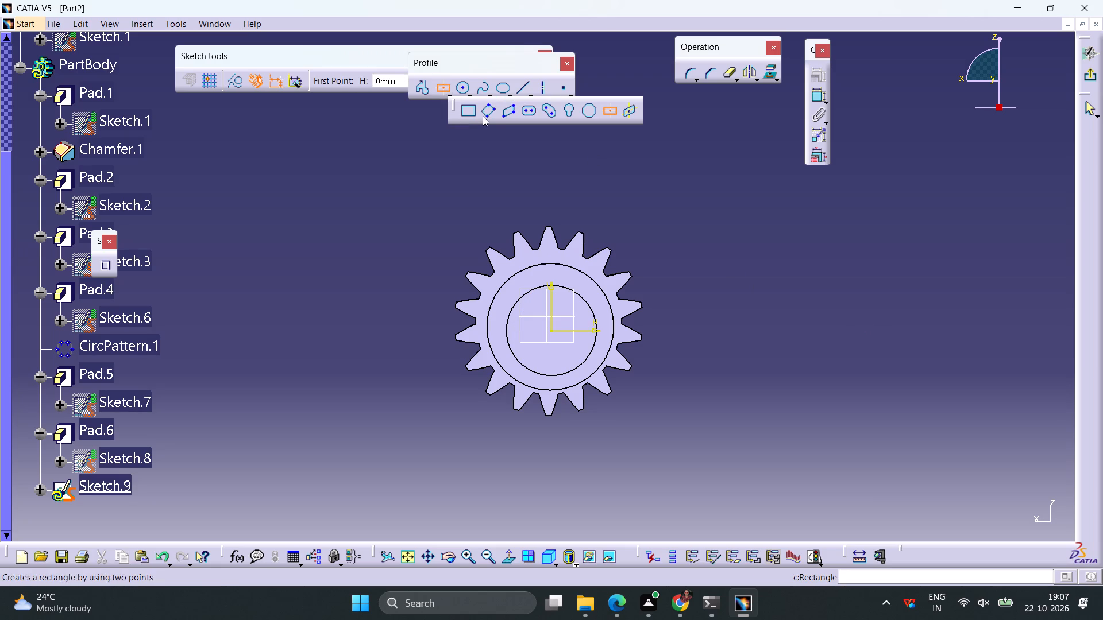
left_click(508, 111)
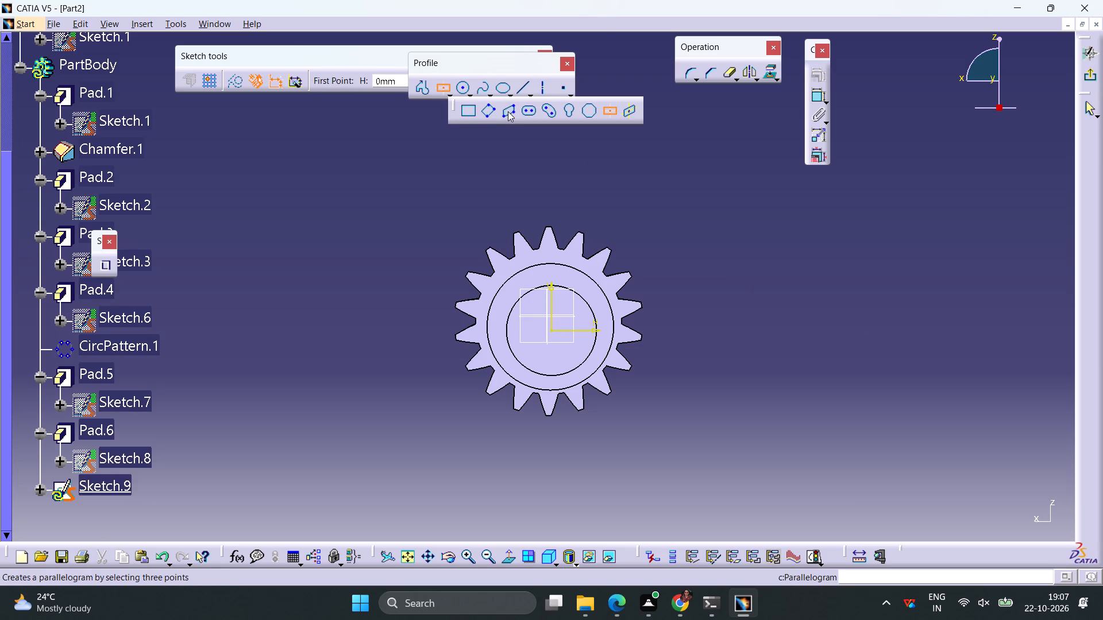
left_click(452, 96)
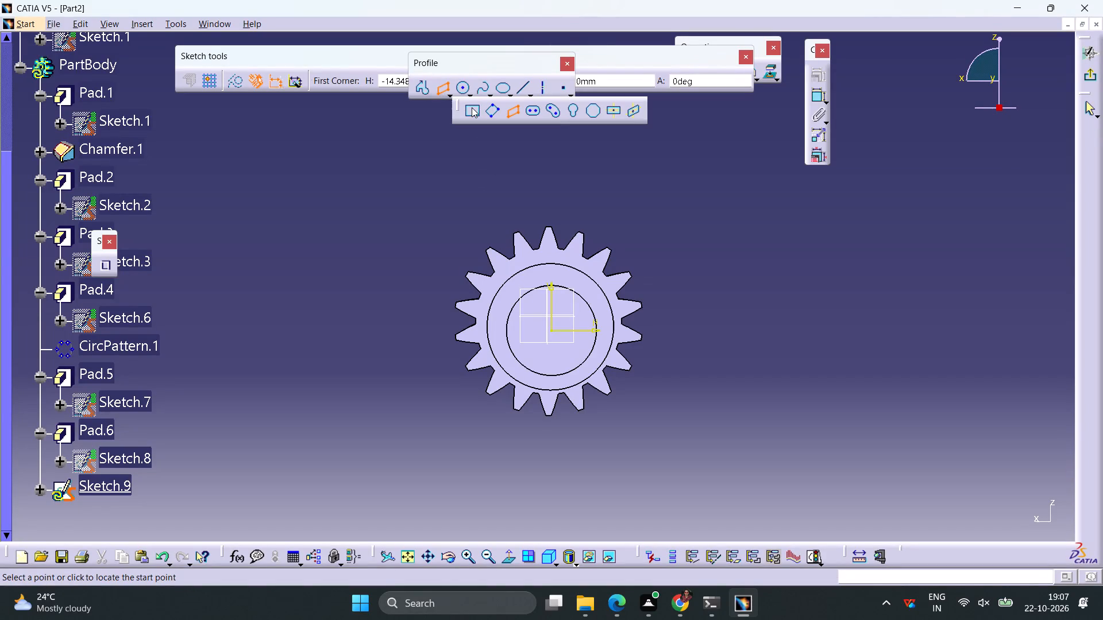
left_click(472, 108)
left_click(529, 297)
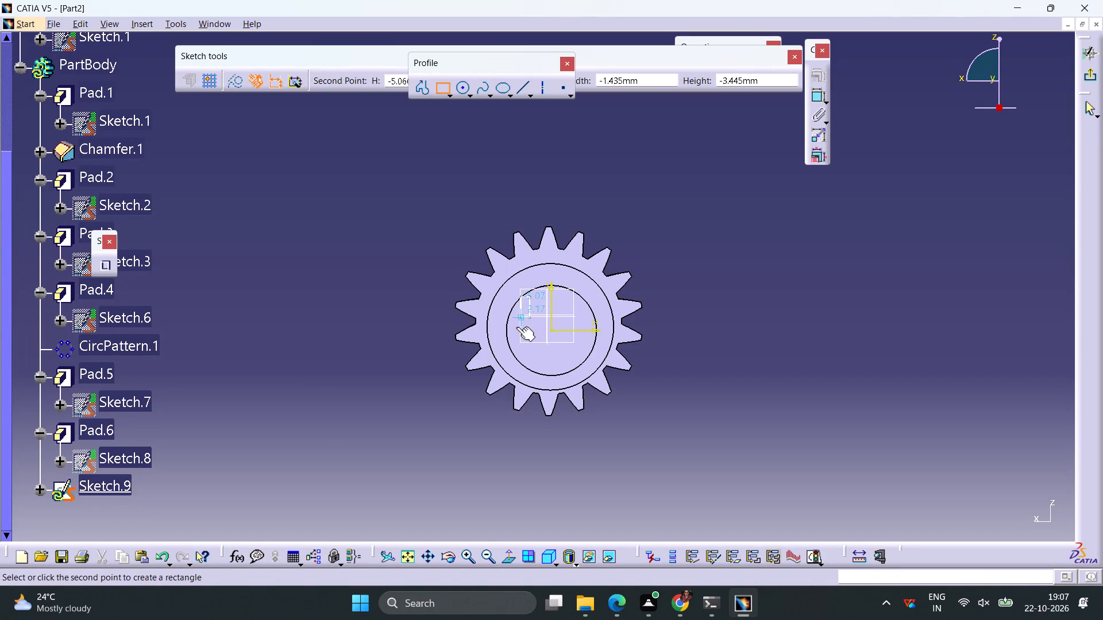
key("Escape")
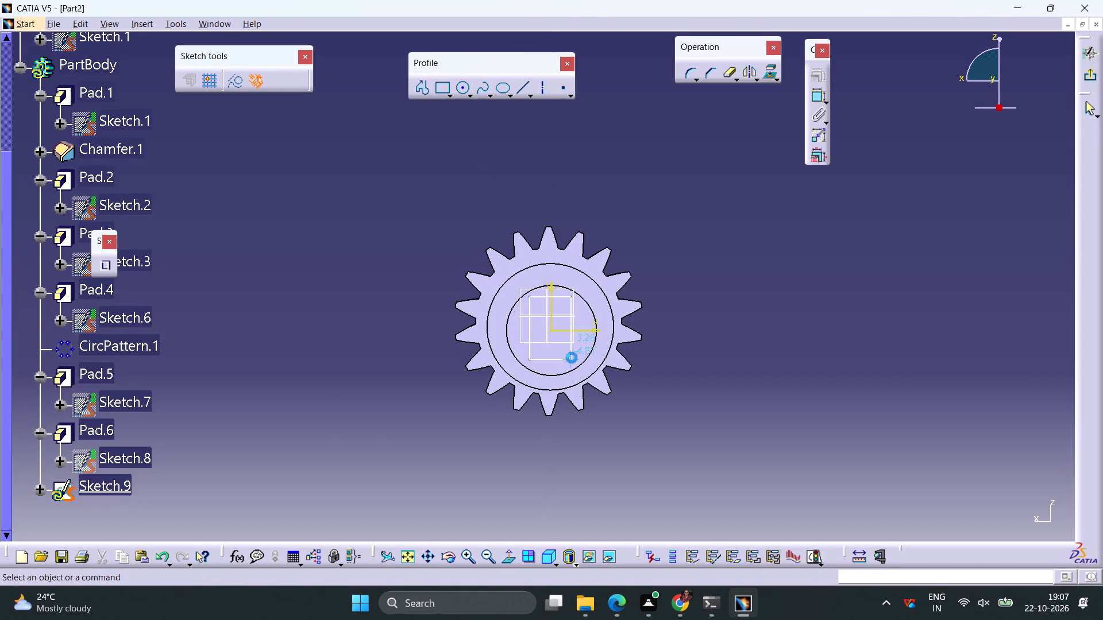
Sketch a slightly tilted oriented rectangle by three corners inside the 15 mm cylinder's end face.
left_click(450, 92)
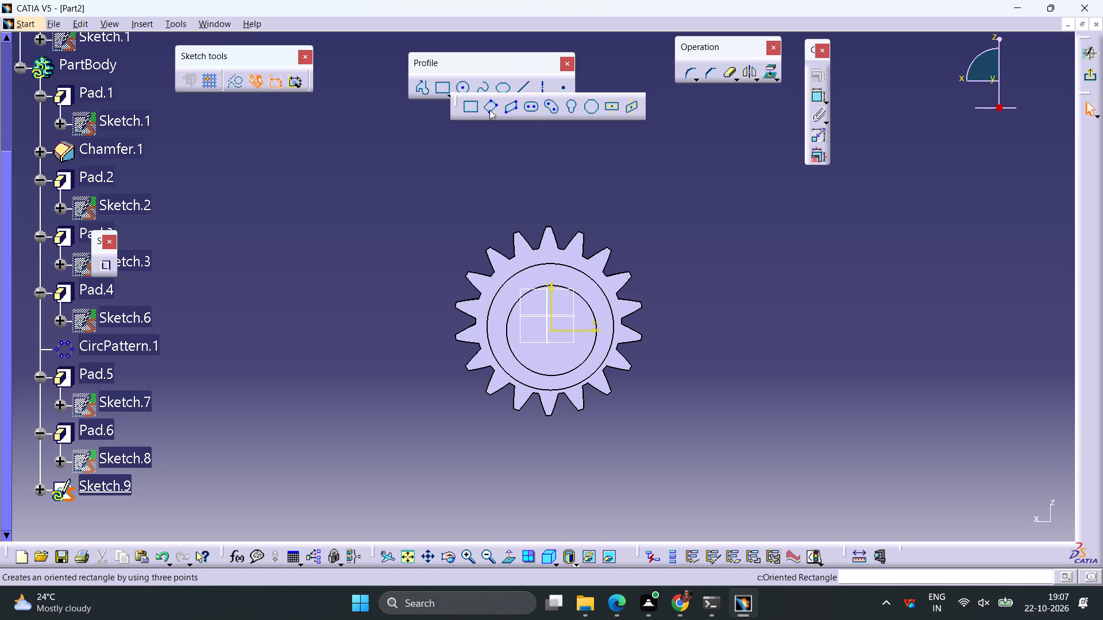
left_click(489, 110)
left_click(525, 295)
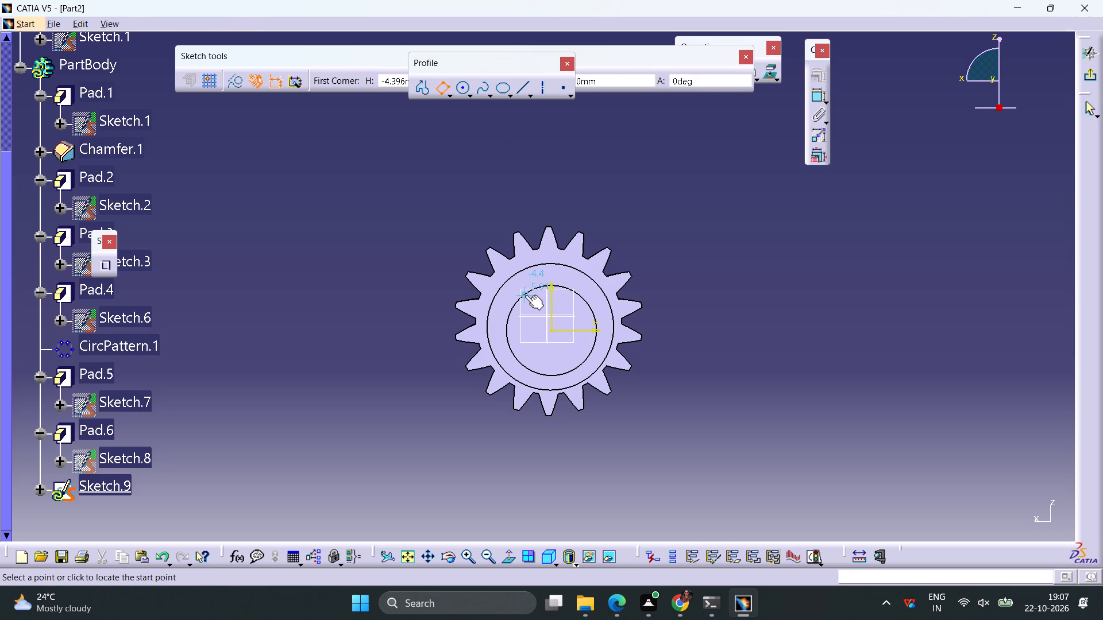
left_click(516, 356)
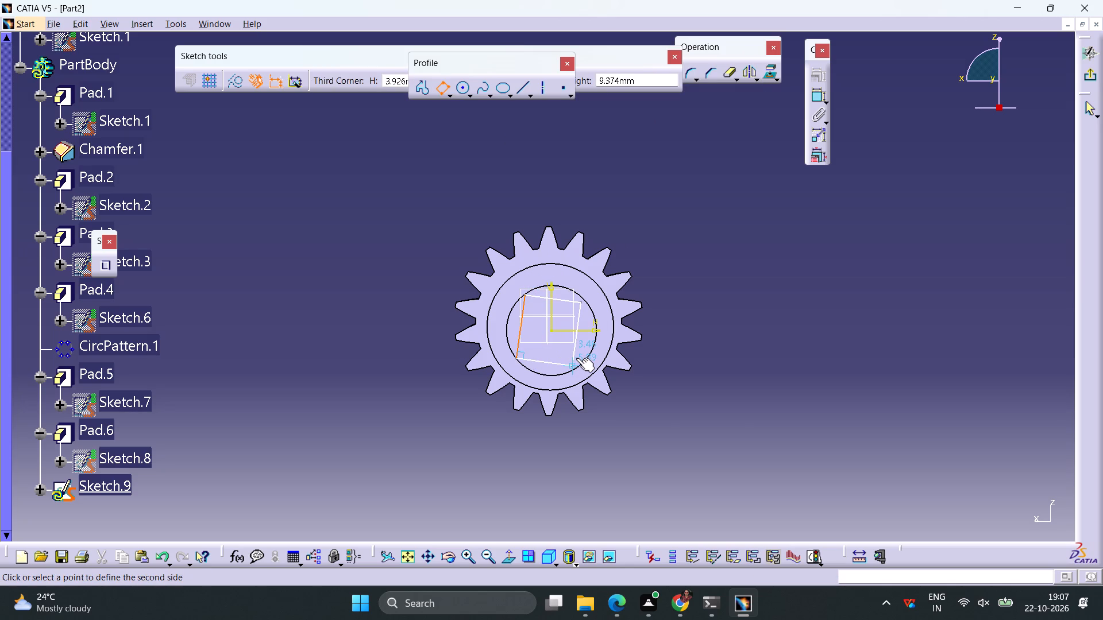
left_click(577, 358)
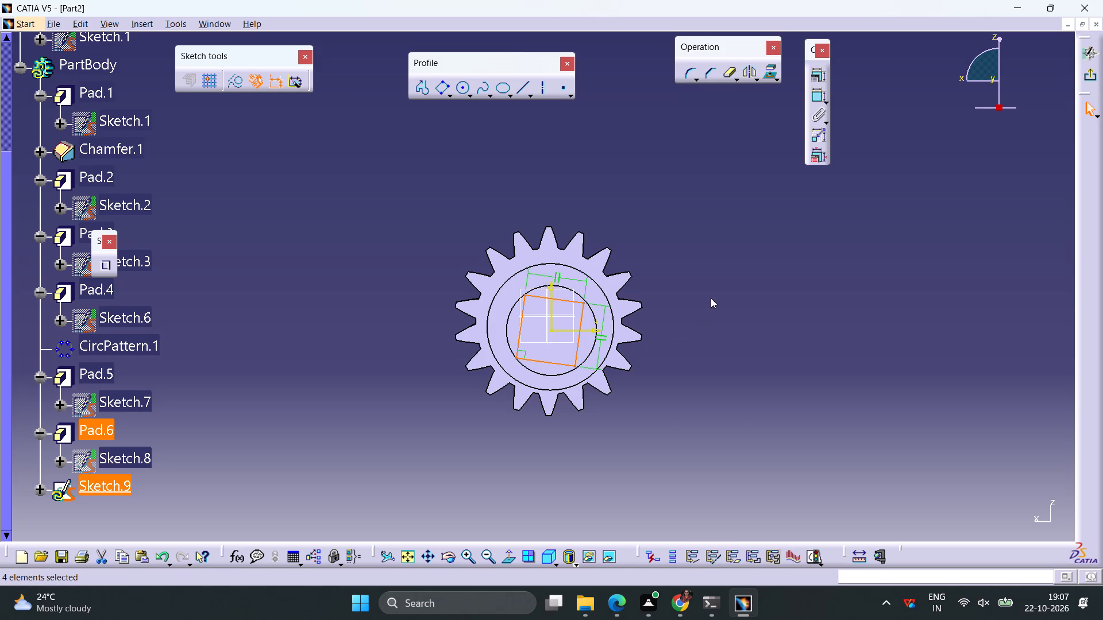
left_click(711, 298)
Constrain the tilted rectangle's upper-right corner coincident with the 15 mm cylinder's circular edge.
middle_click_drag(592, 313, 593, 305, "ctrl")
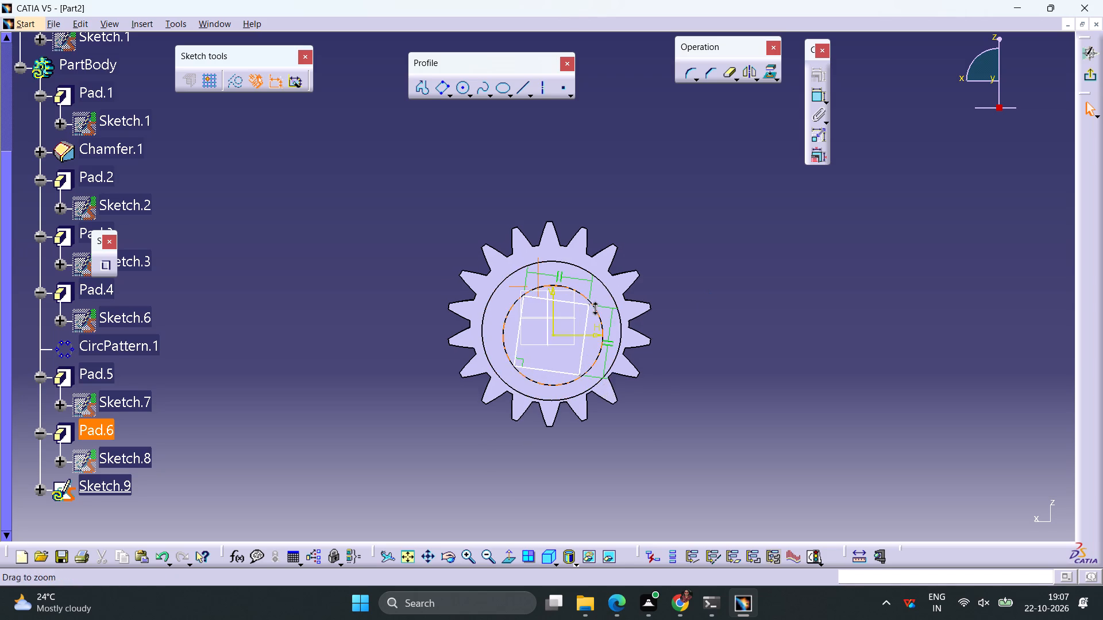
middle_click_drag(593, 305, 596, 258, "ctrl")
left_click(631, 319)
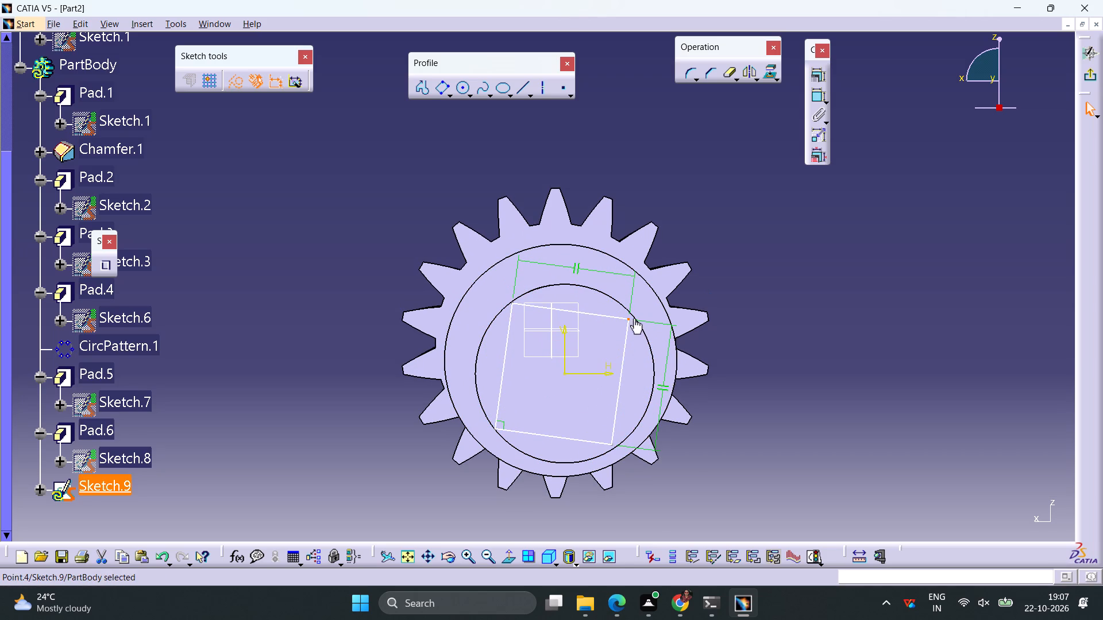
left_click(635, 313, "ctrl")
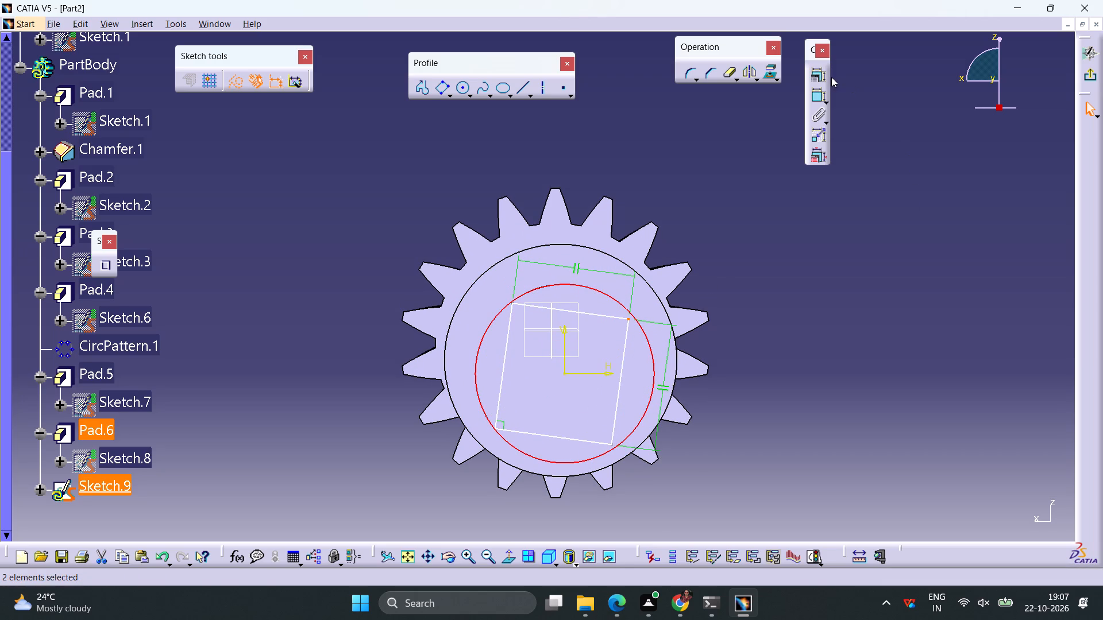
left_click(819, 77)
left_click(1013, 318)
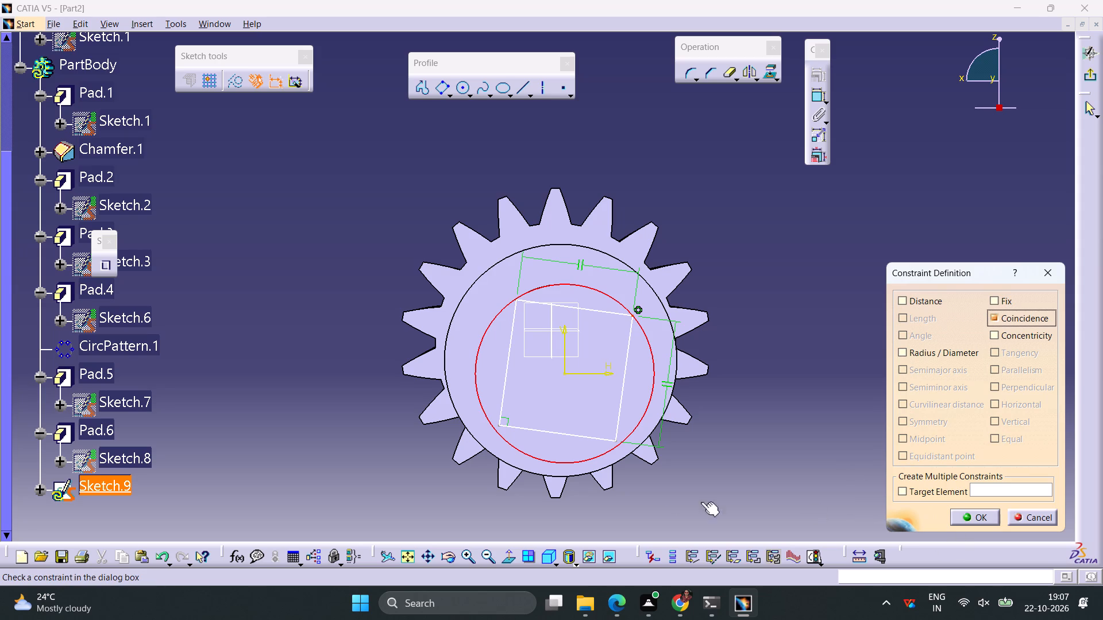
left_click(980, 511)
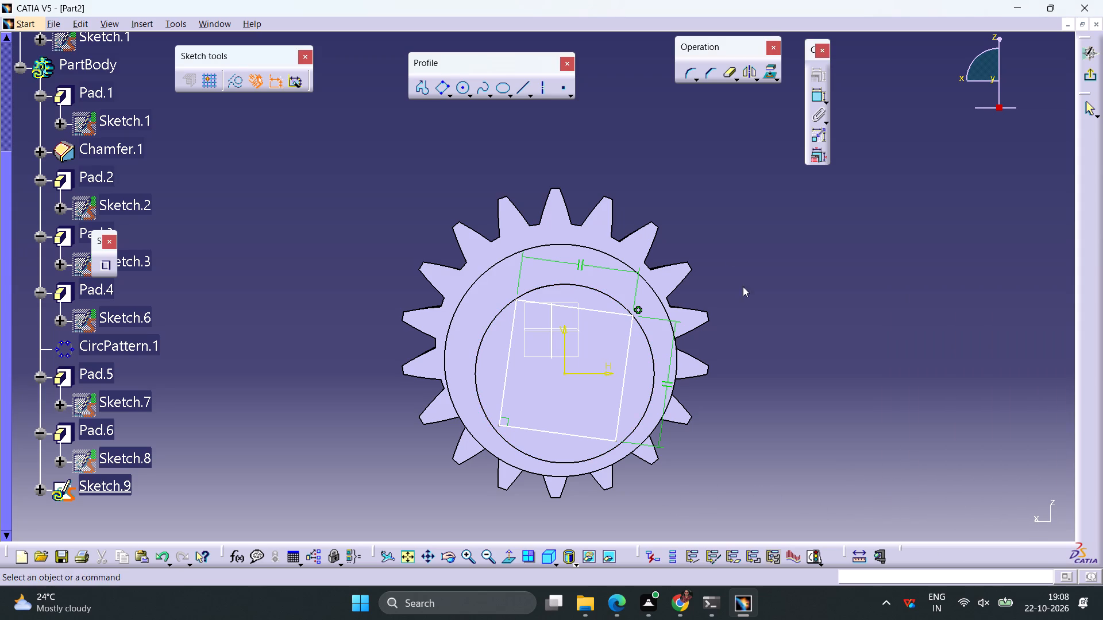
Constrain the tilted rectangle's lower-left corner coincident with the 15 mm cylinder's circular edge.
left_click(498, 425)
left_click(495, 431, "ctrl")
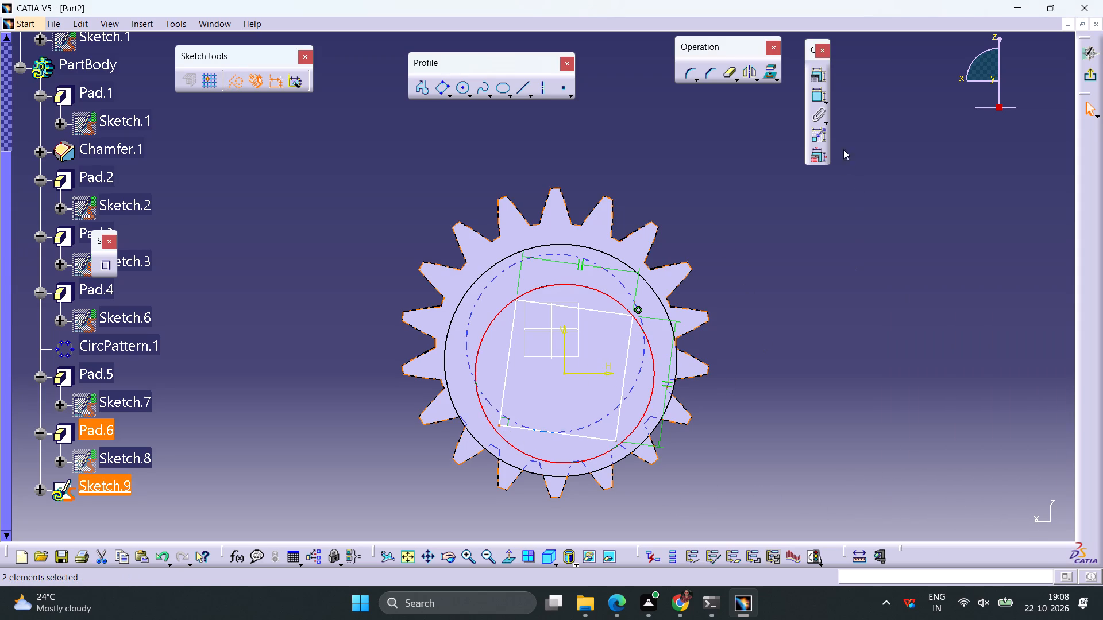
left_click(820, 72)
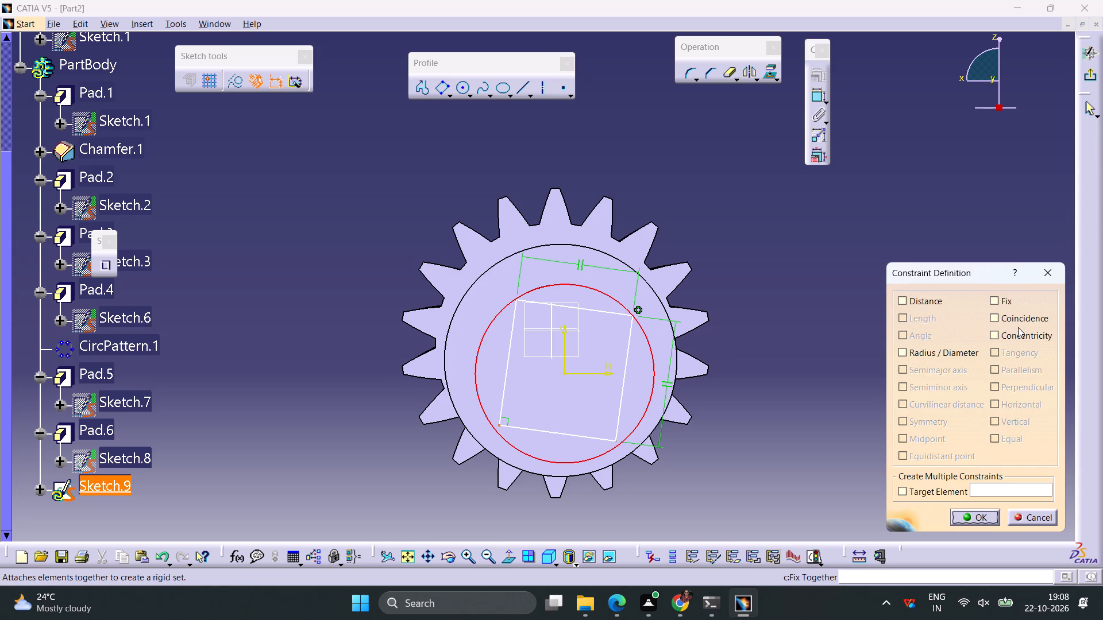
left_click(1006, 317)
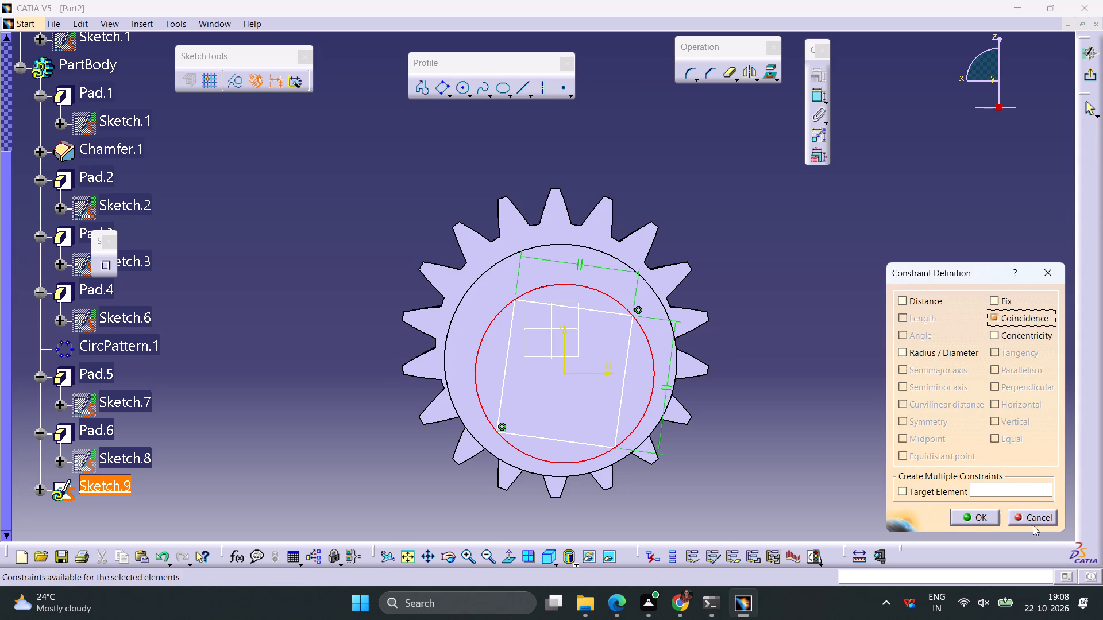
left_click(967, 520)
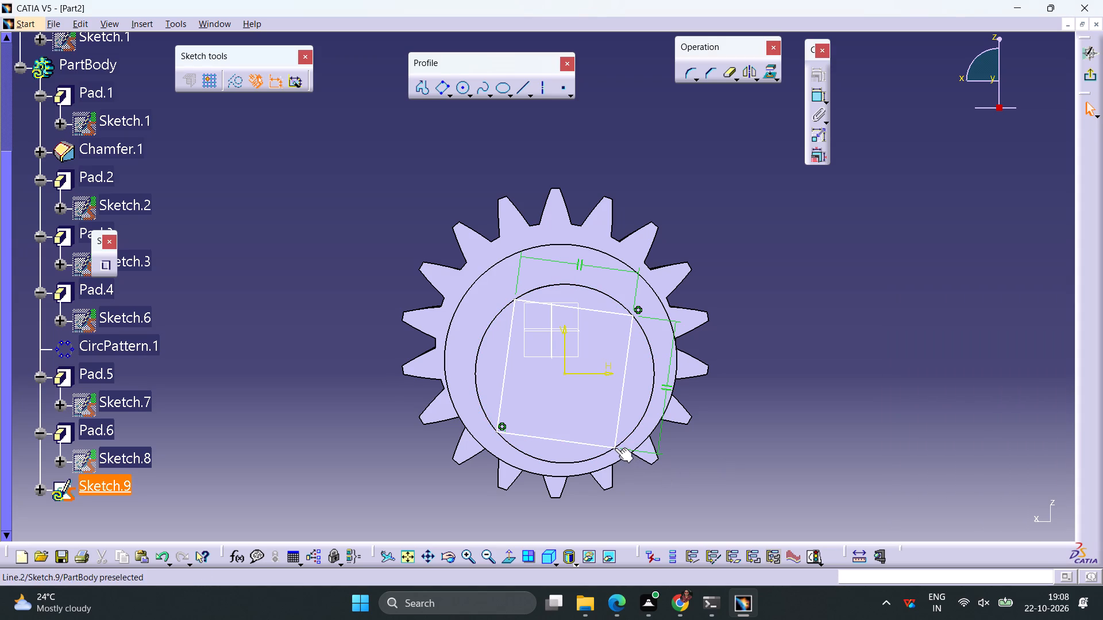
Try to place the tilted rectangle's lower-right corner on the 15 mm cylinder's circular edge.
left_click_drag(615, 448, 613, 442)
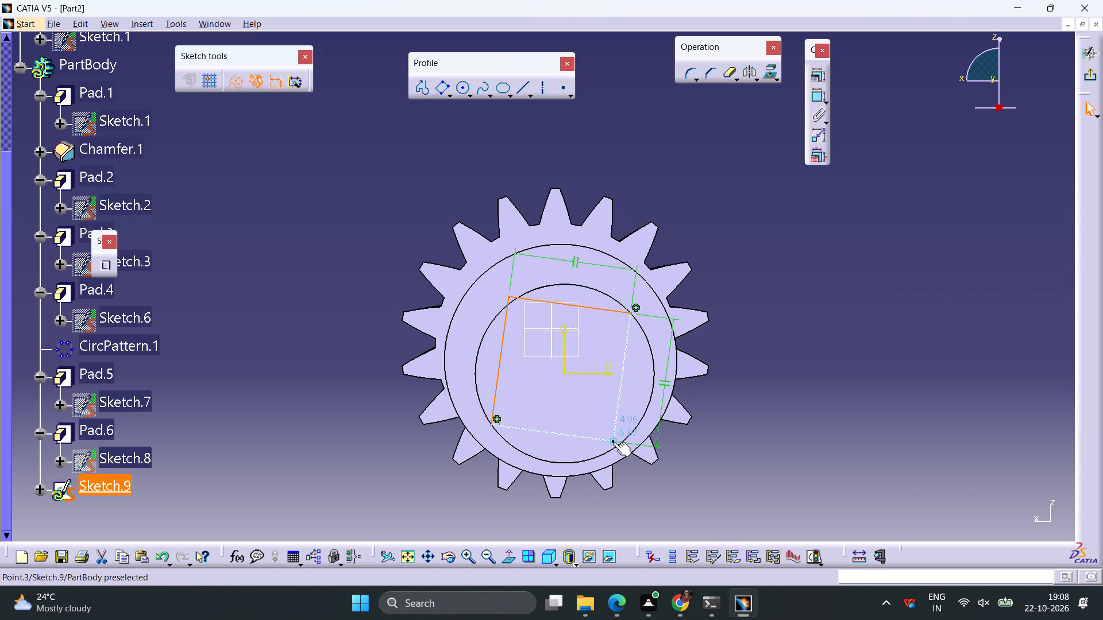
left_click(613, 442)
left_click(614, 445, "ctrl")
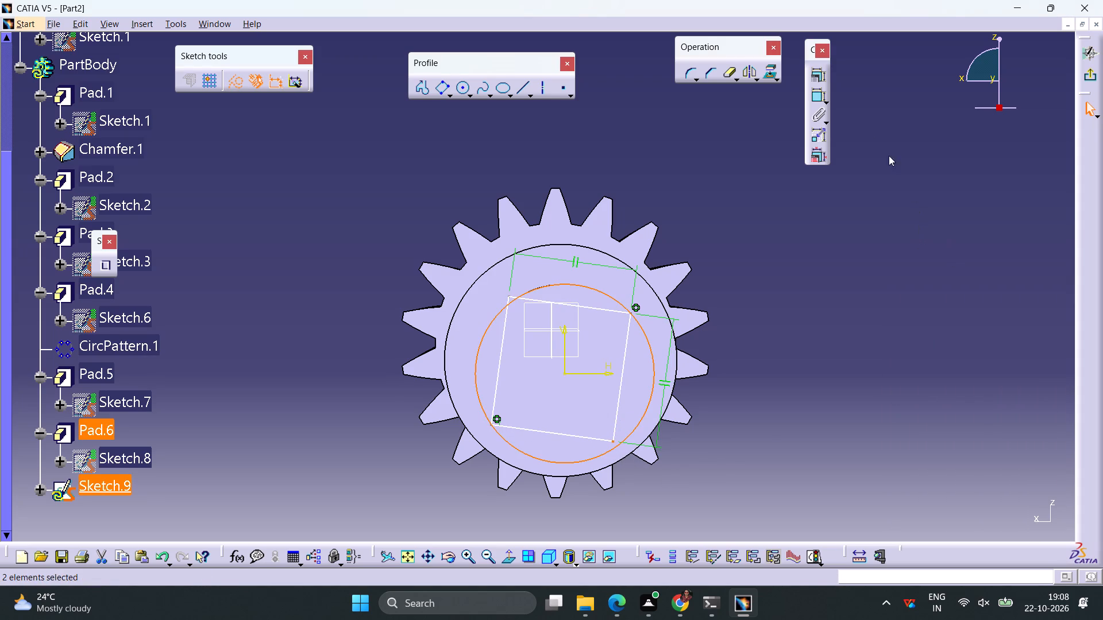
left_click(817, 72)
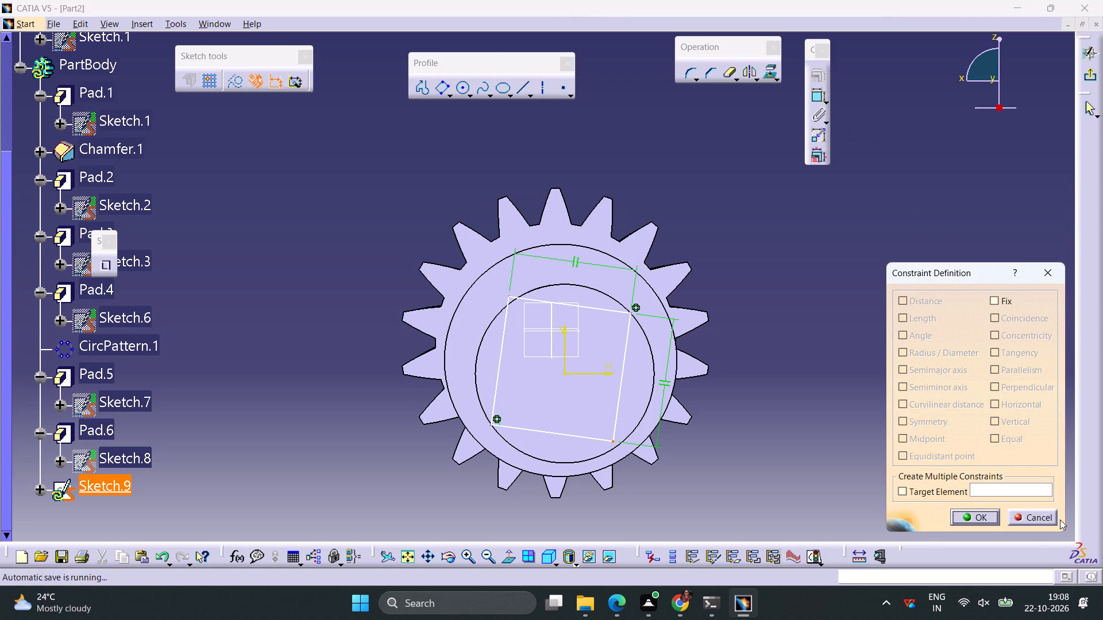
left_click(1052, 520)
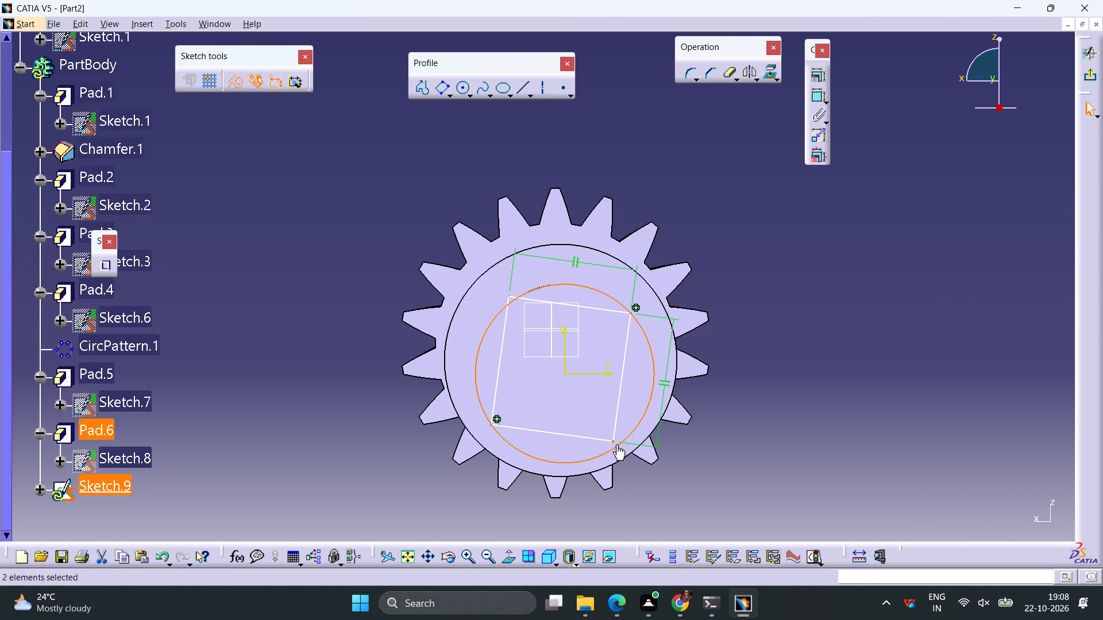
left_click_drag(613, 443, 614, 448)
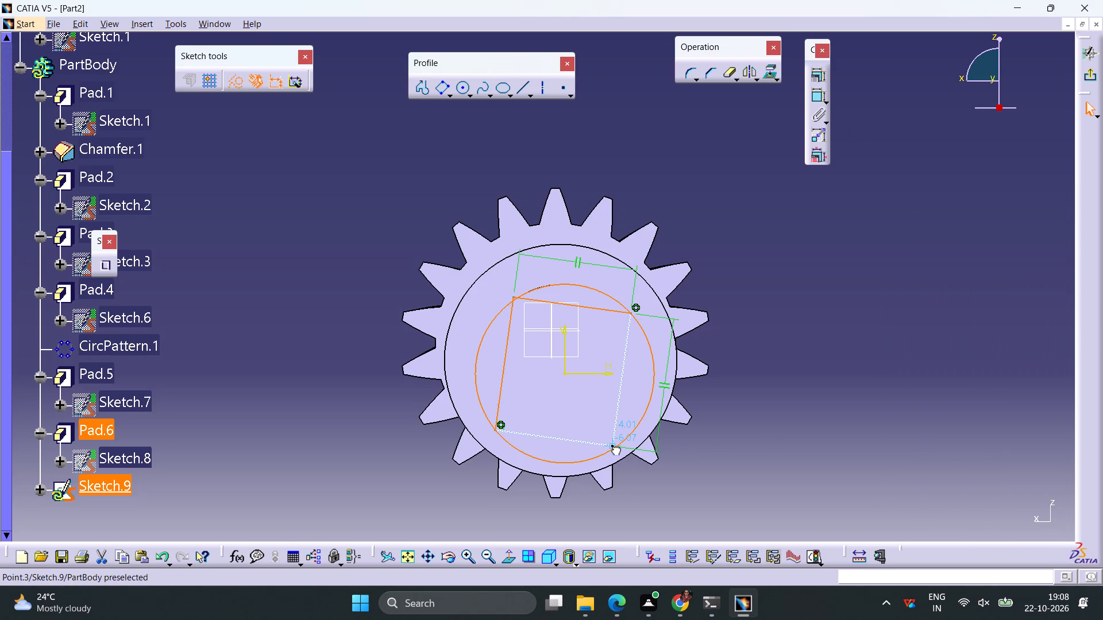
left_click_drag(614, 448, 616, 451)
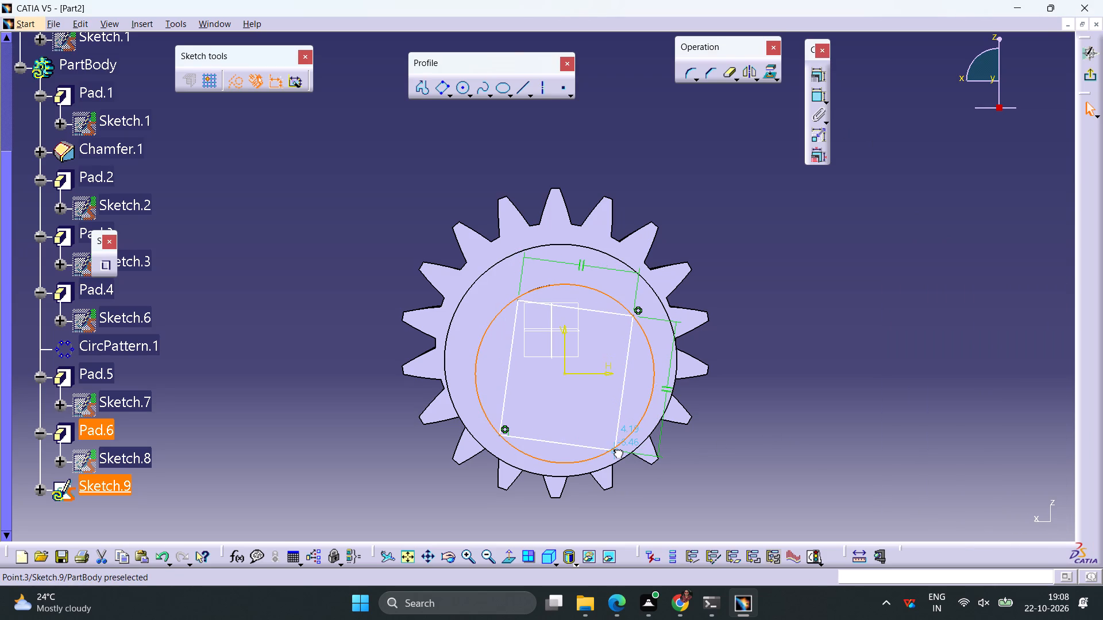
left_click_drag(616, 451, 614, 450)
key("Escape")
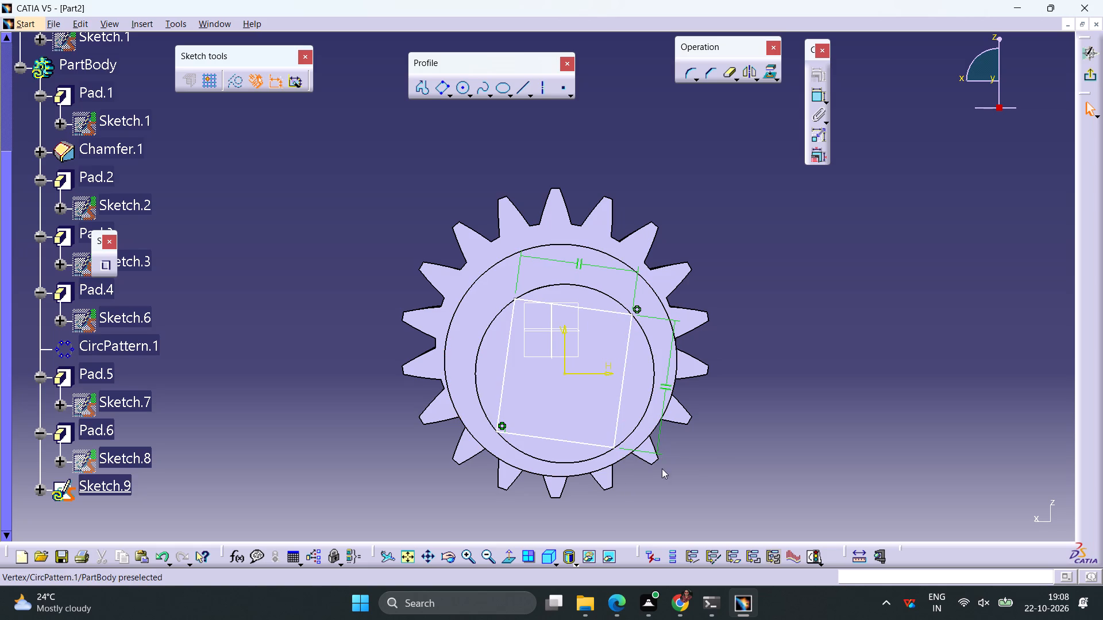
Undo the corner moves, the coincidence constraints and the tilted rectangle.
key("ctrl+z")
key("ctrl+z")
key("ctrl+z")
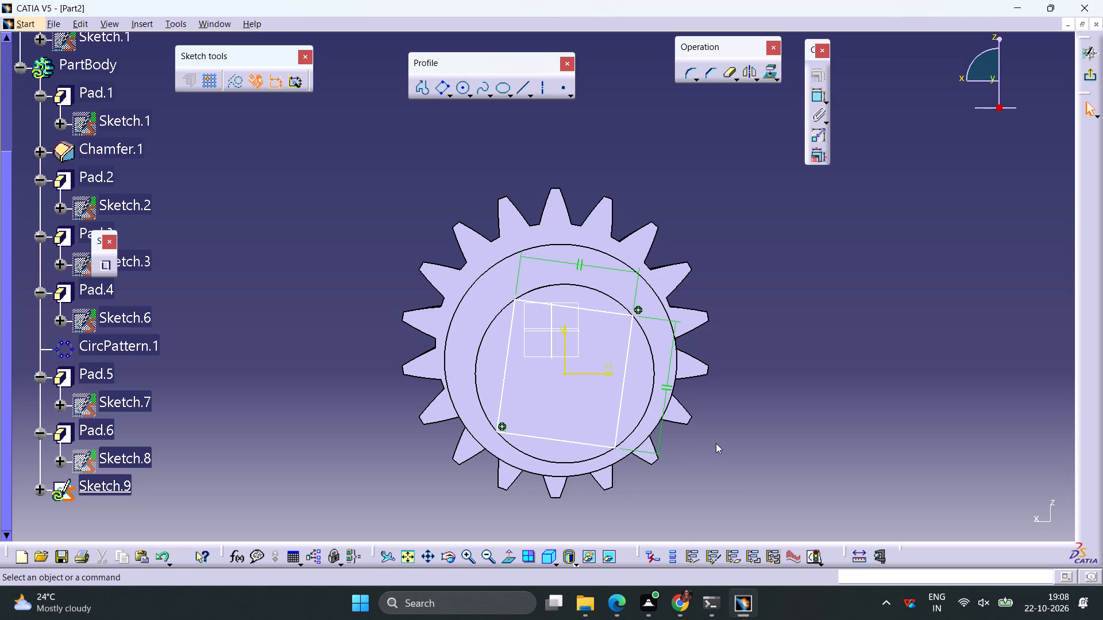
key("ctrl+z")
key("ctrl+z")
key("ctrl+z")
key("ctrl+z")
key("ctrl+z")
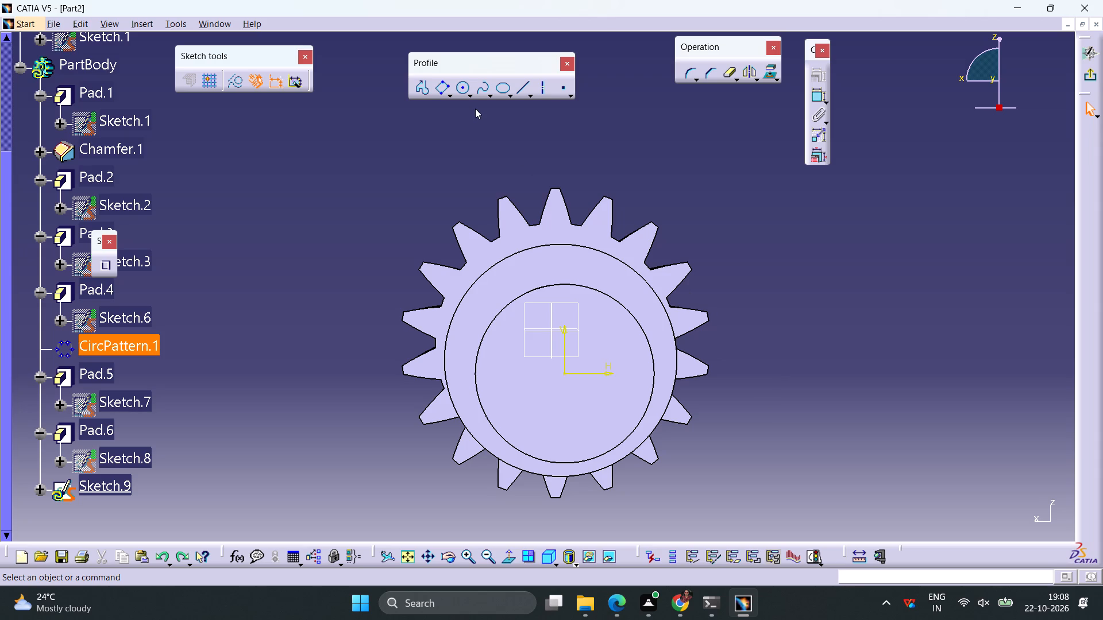
Sketch an origin-centred rectangle about 10.6 mm high on the 15 mm cylinder's end face.
left_click(446, 95)
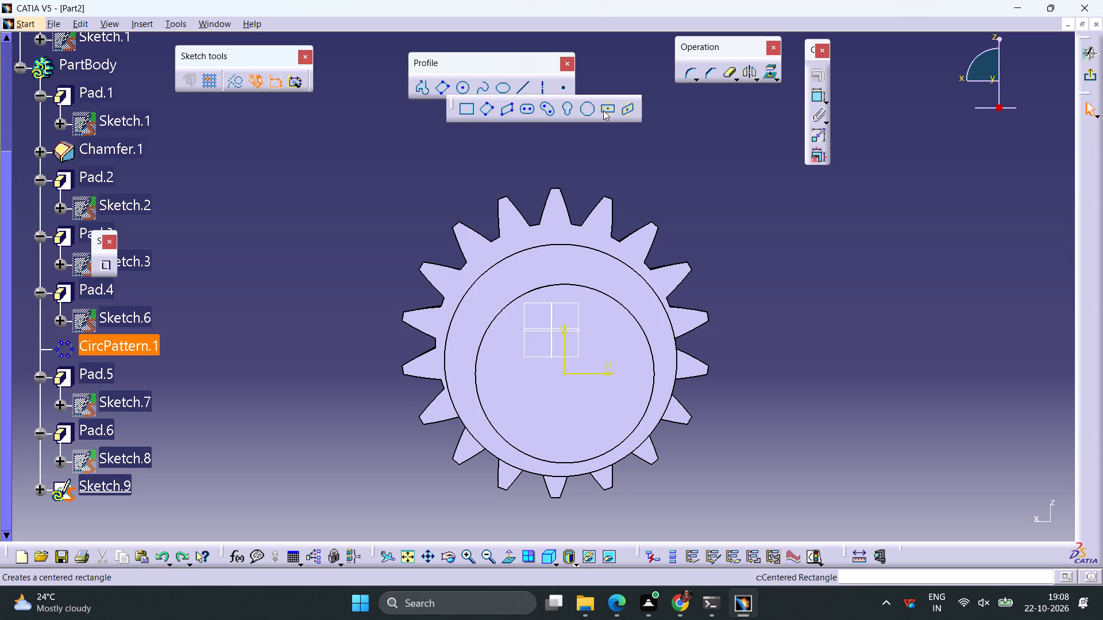
left_click(603, 110)
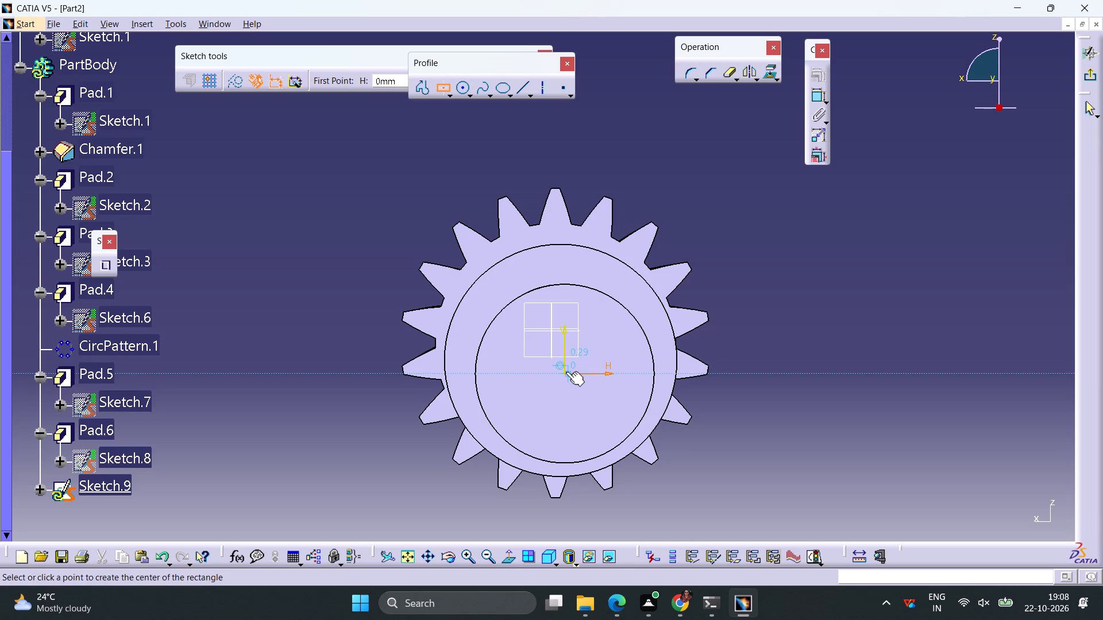
left_click(566, 371)
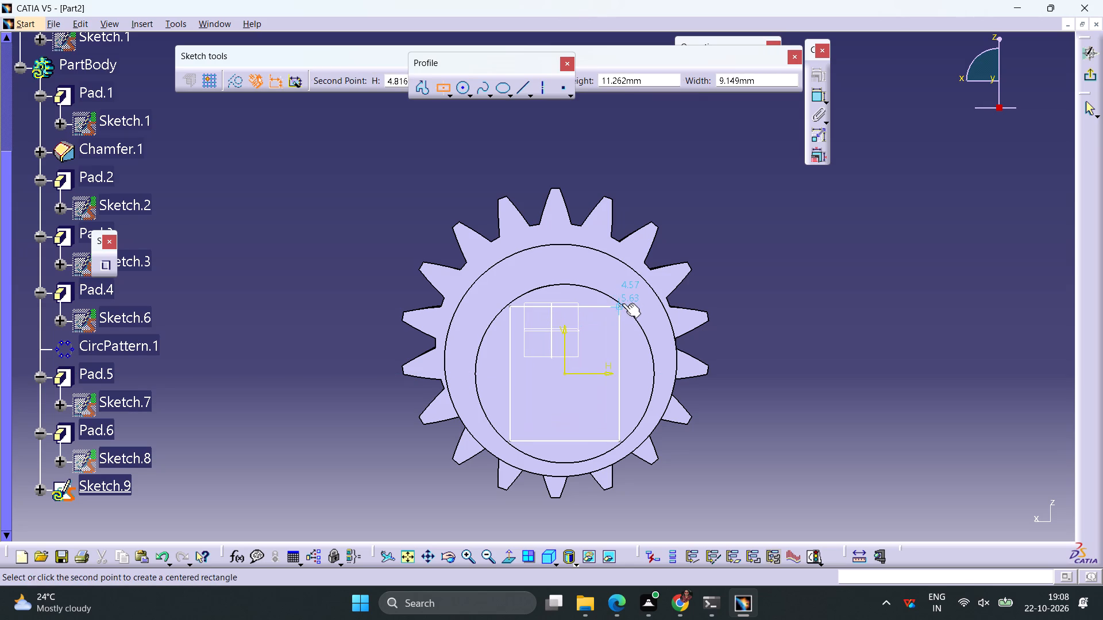
left_click(612, 312)
left_click(756, 327)
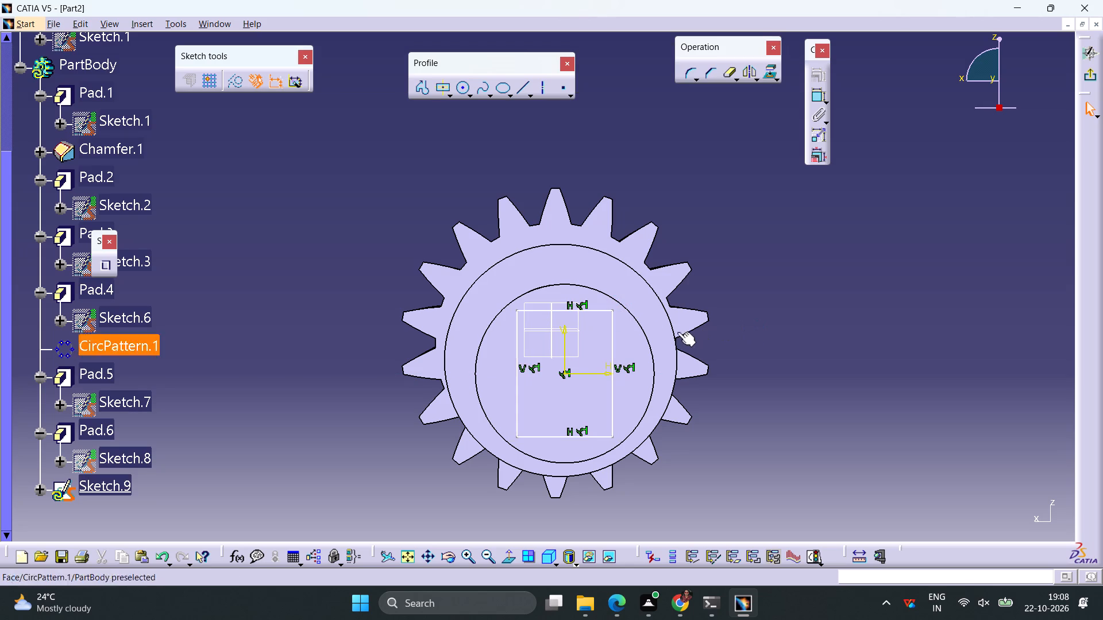
Constrain the centred rectangle's upper-right corner coincident with the 15 mm cylinder's circular edge.
left_click(613, 309)
left_click(620, 305, "ctrl")
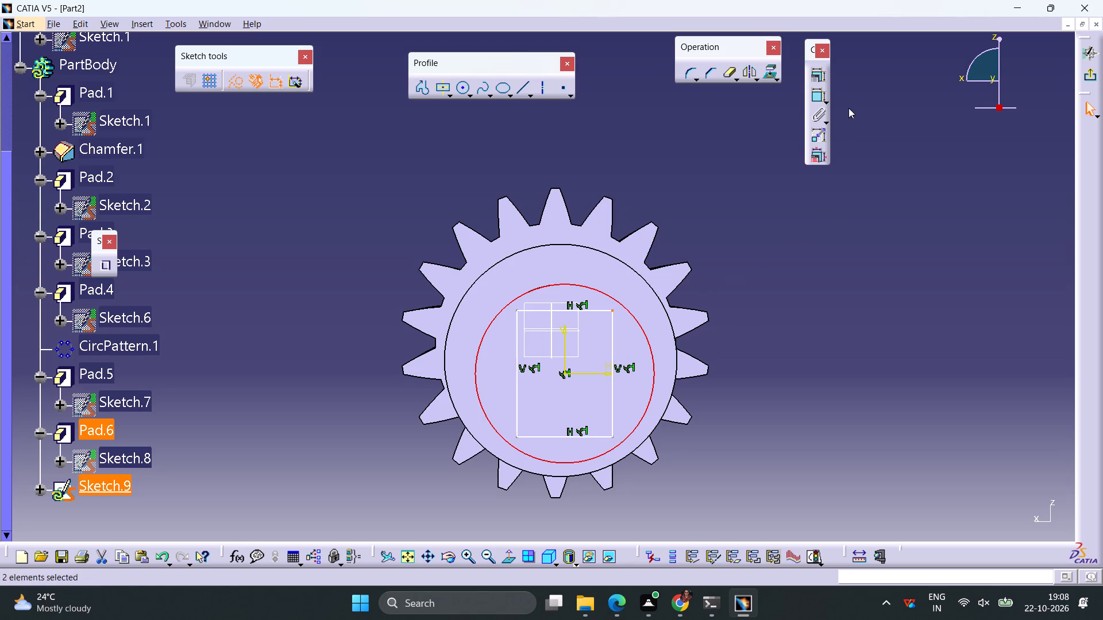
left_click(818, 75)
left_click(1022, 319)
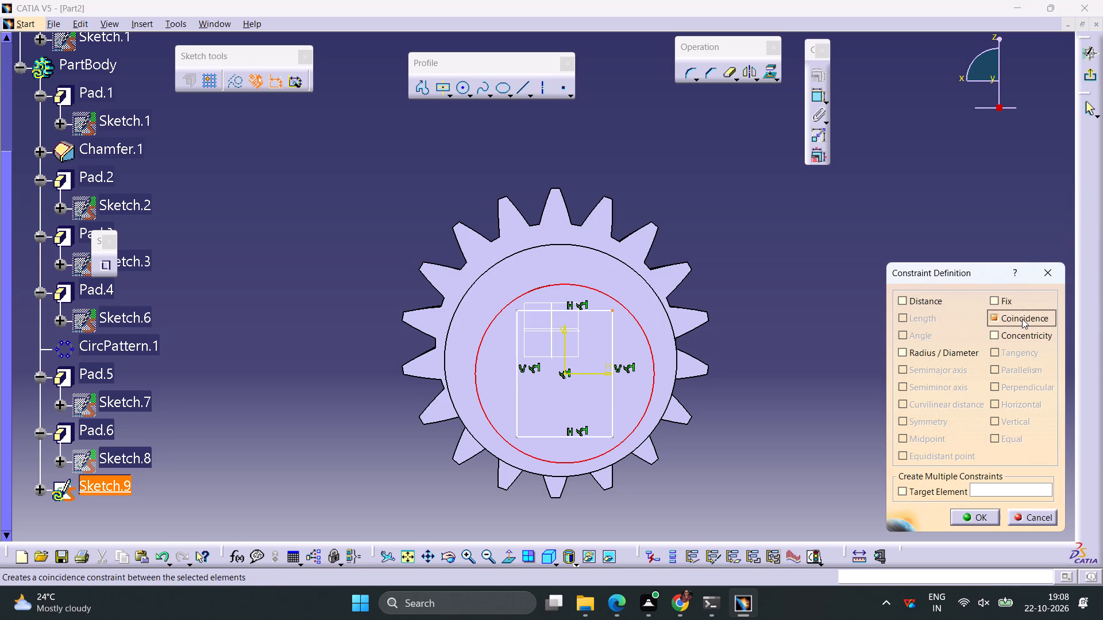
left_click(981, 516)
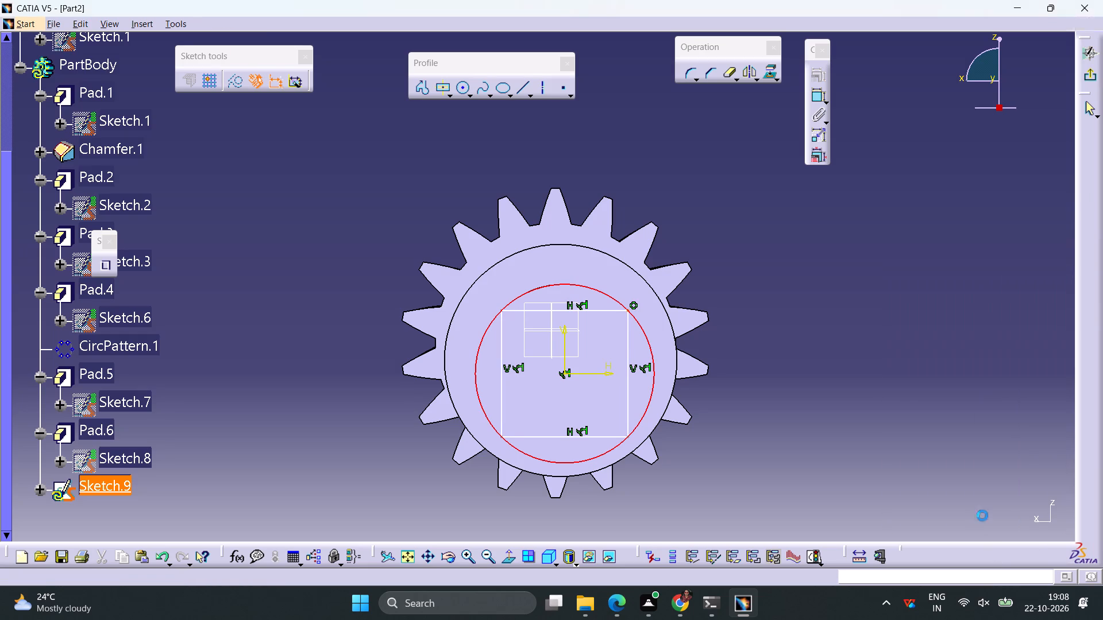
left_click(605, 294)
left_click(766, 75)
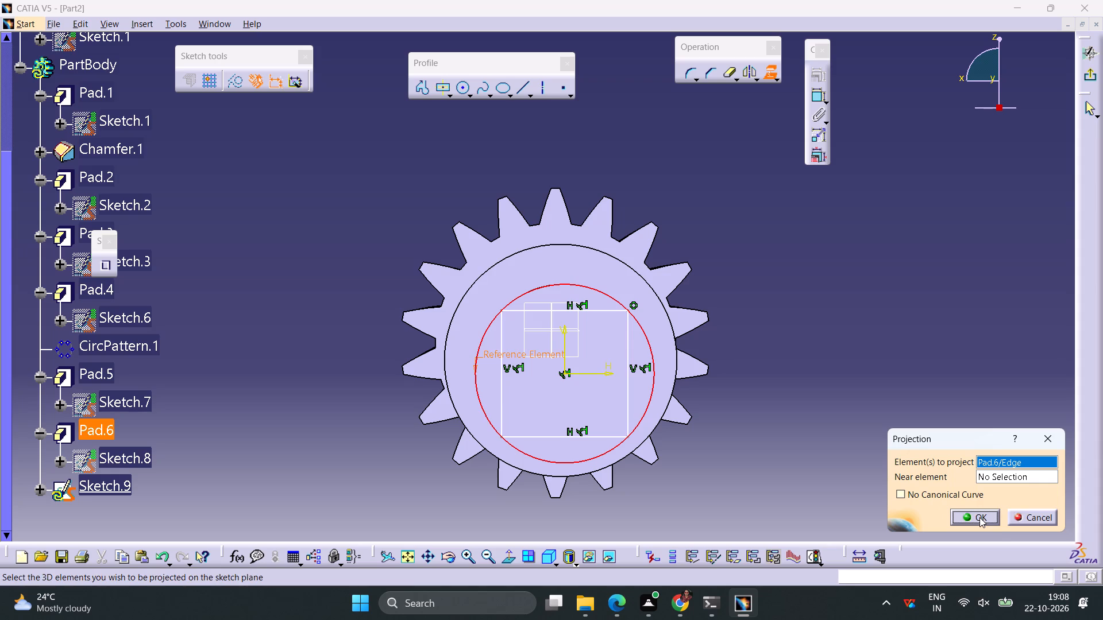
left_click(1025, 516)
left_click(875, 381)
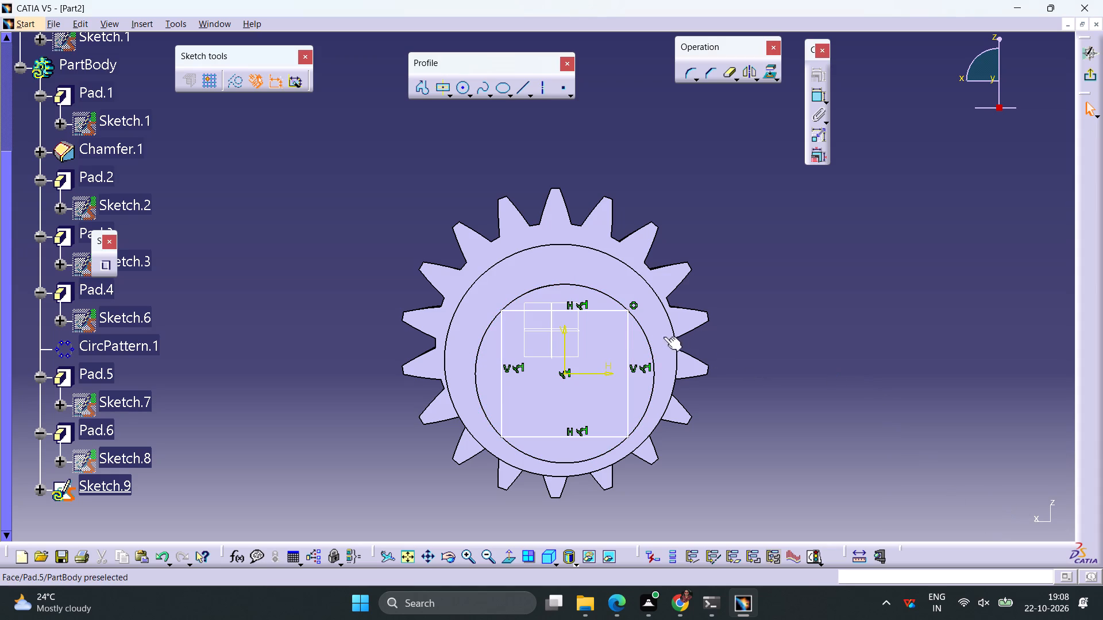
Delete the coincidence constraint at the centred rectangle's upper-right corner.
left_click(635, 303)
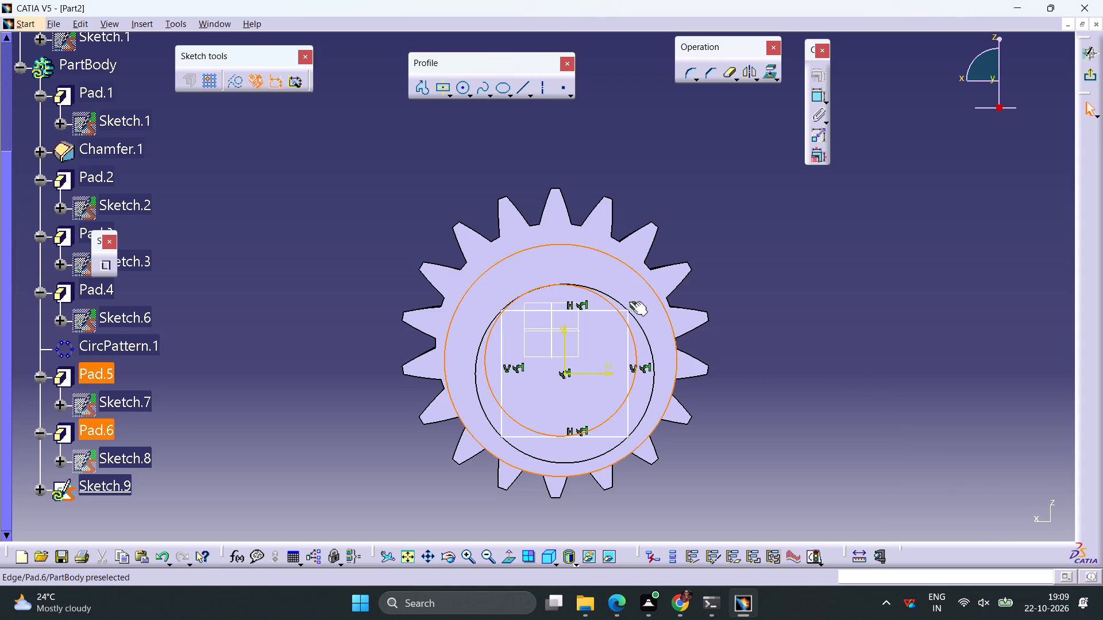
left_click(634, 305)
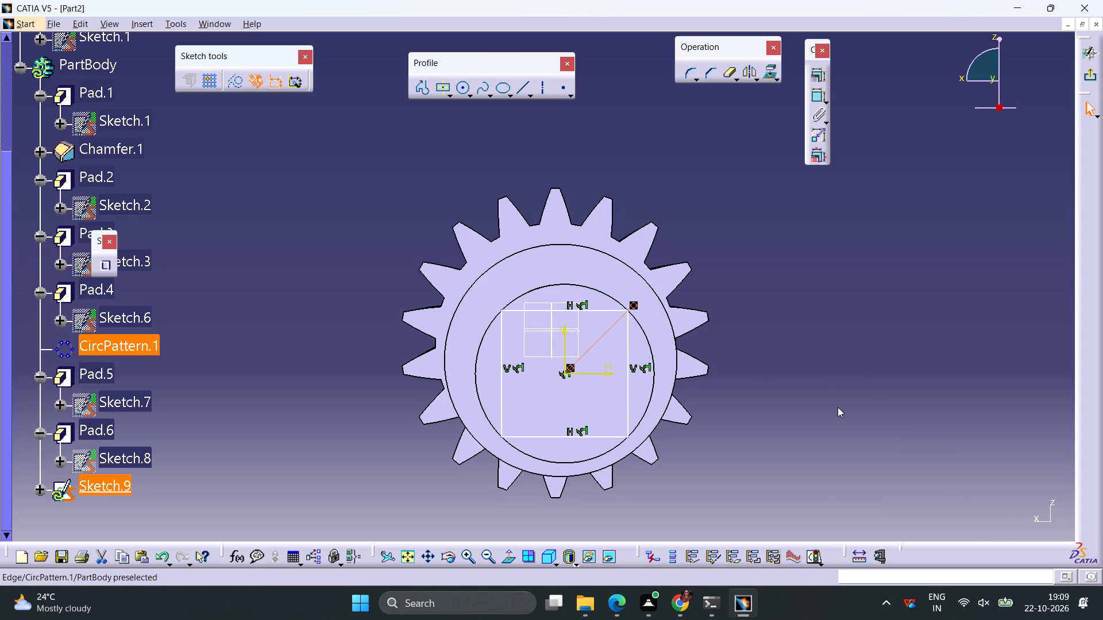
key("Delete")
Dimension the height of the centred rectangle from its right vertical side, placing the dimension outside the gear.
left_click(628, 351)
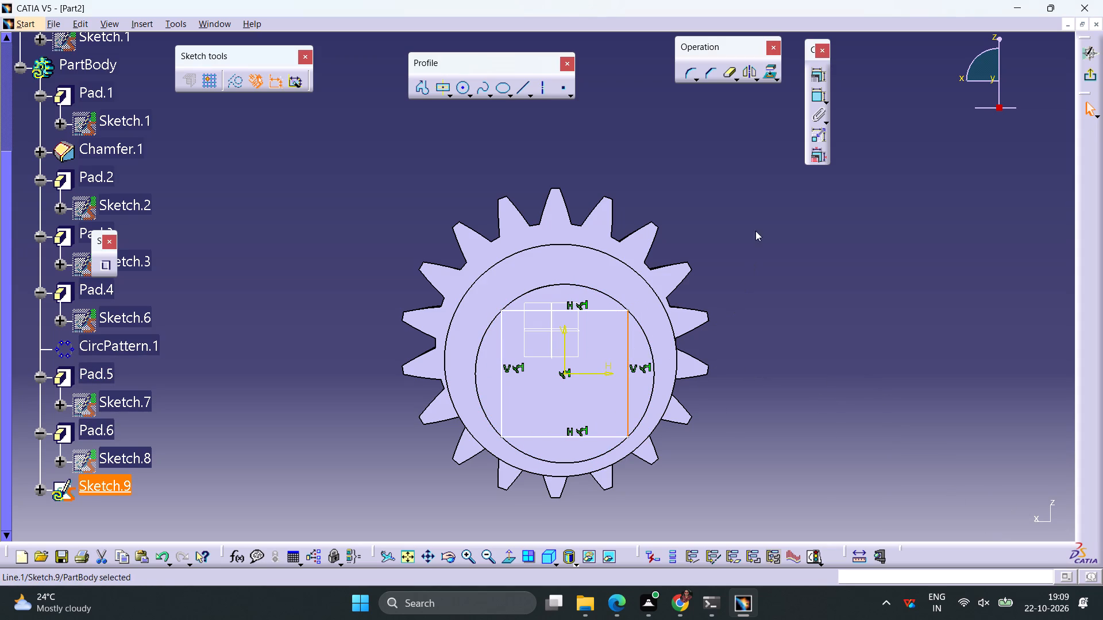
left_click(812, 99)
left_click(781, 351)
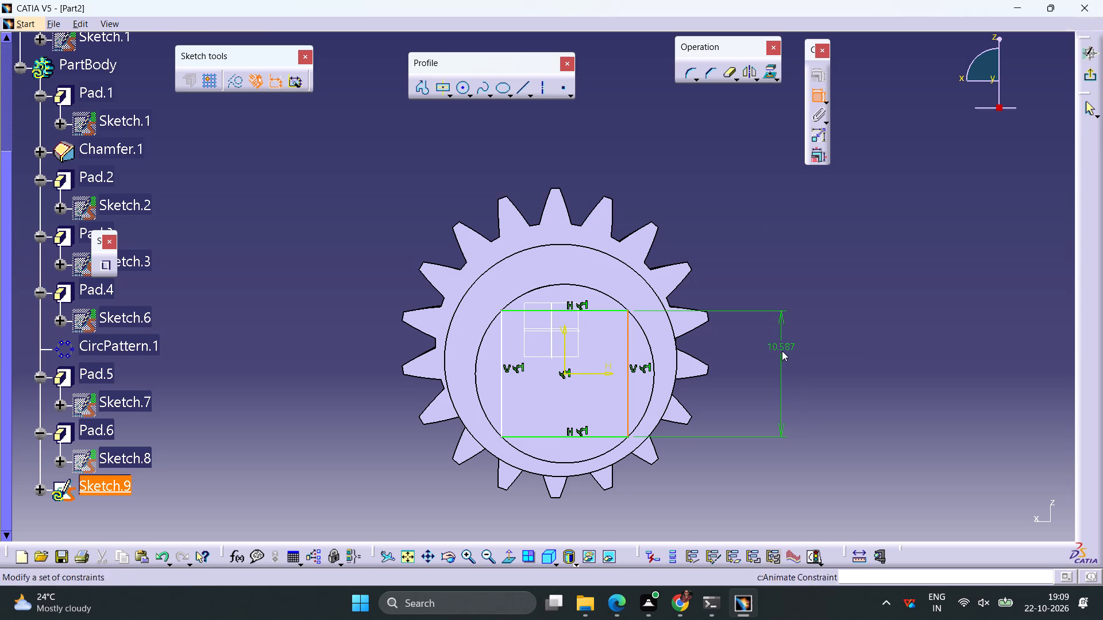
Set the centred rectangle's height dimension to 12 mm.
double_click(786, 349)
double_click(788, 349)
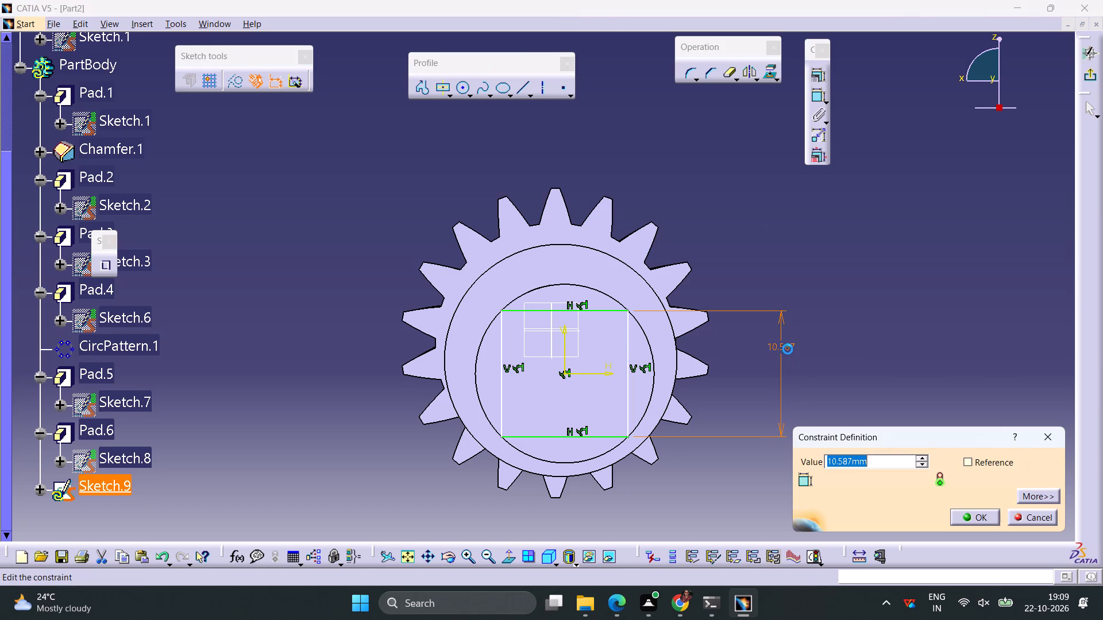
type("12")
key("Return")
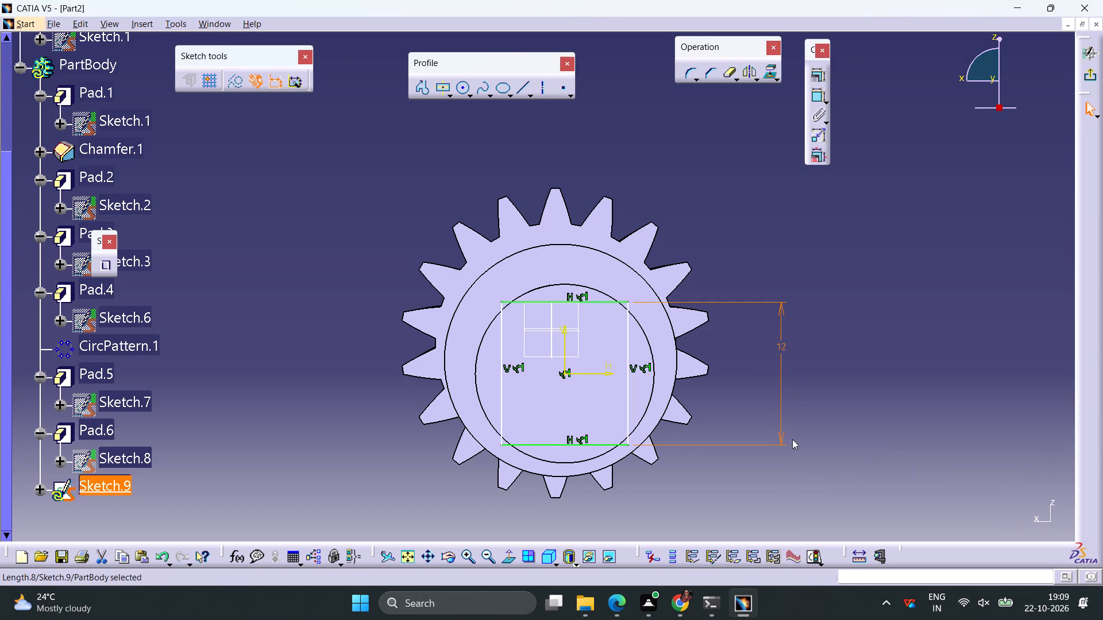
Dimension the centred rectangle's width, placing the dimension above the gear, and set it to 12 mm.
left_click(552, 443)
left_click(813, 97)
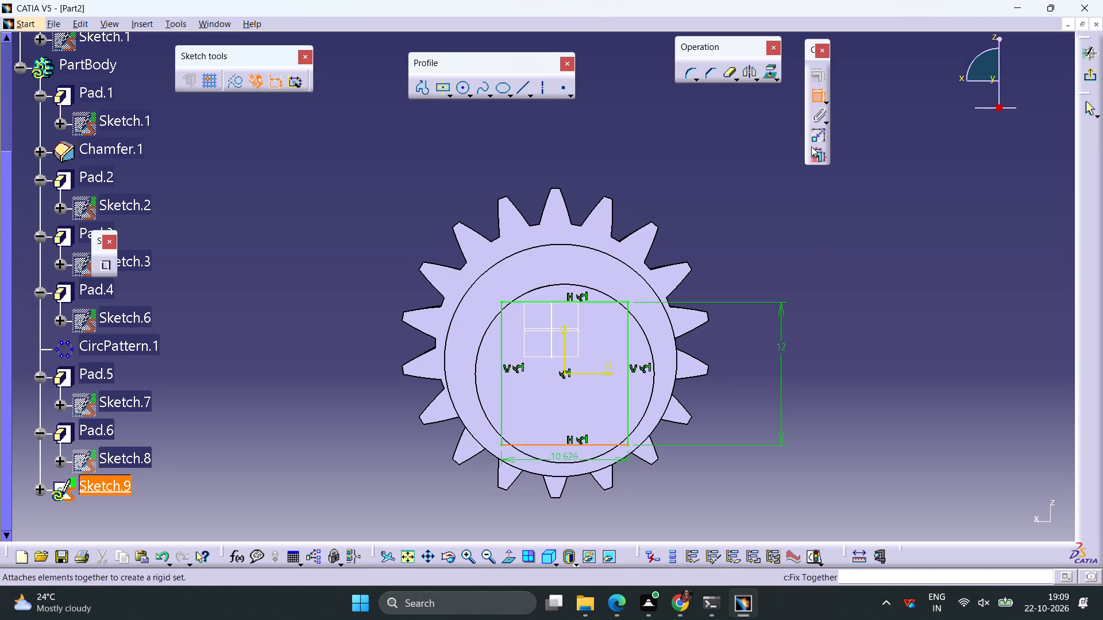
left_click(719, 175)
double_click(719, 172)
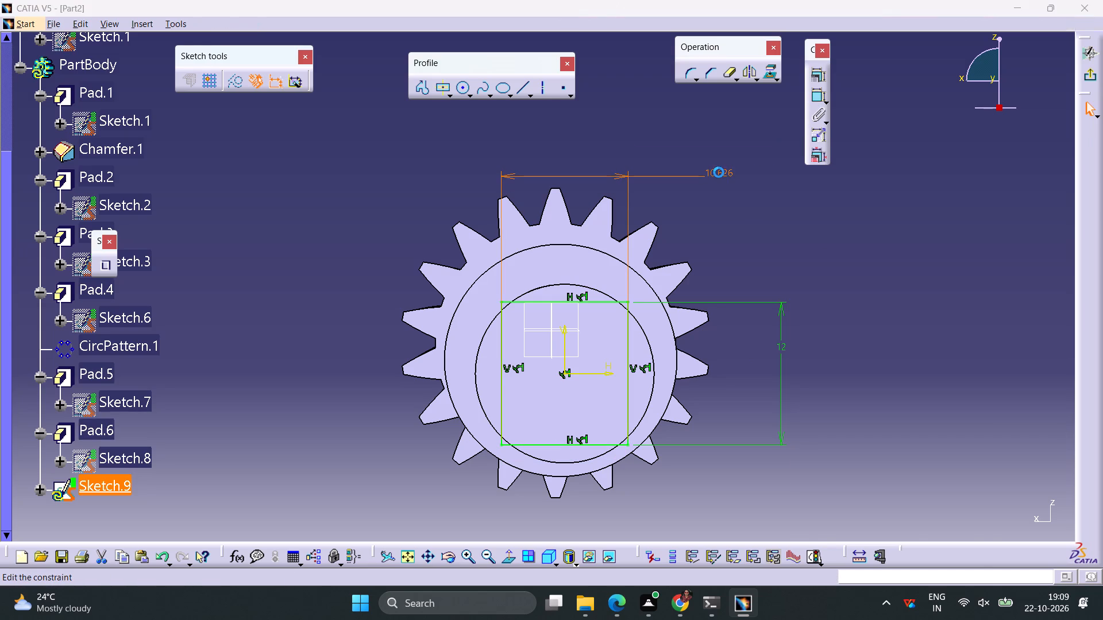
type("12")
key("Return")
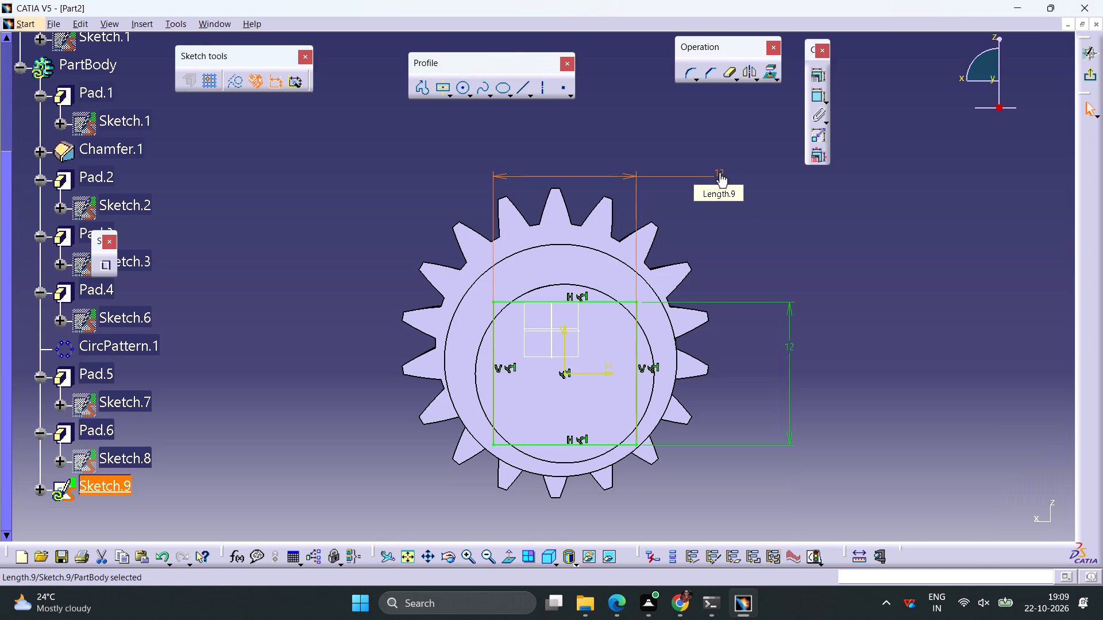
left_click(782, 252)
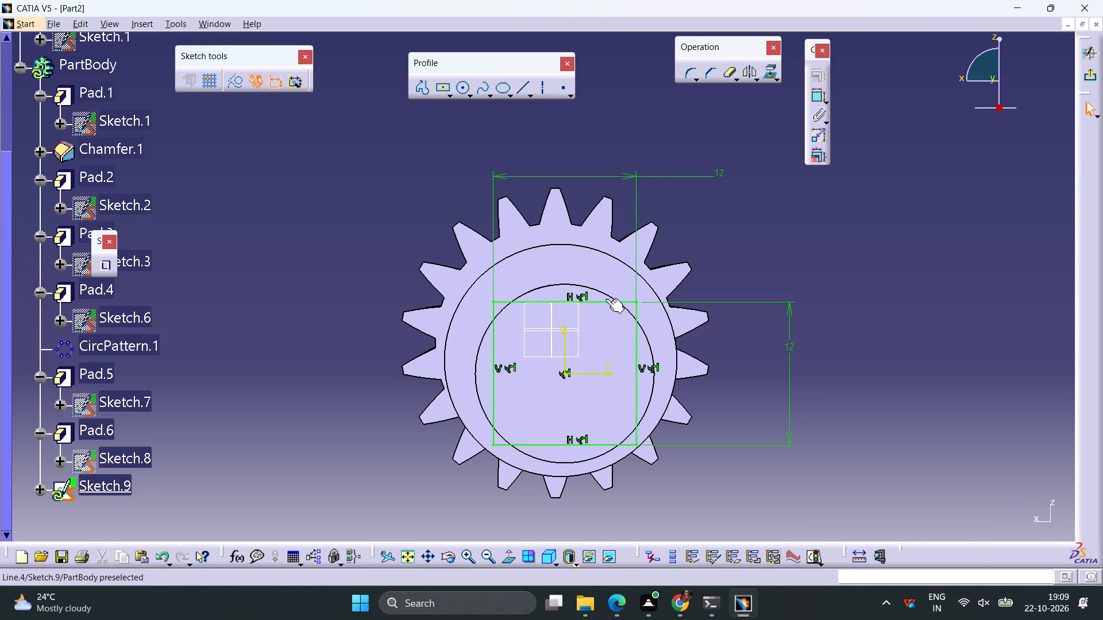
Project the 15 mm cylinder's end face outline onto the sketch.
left_click(606, 297)
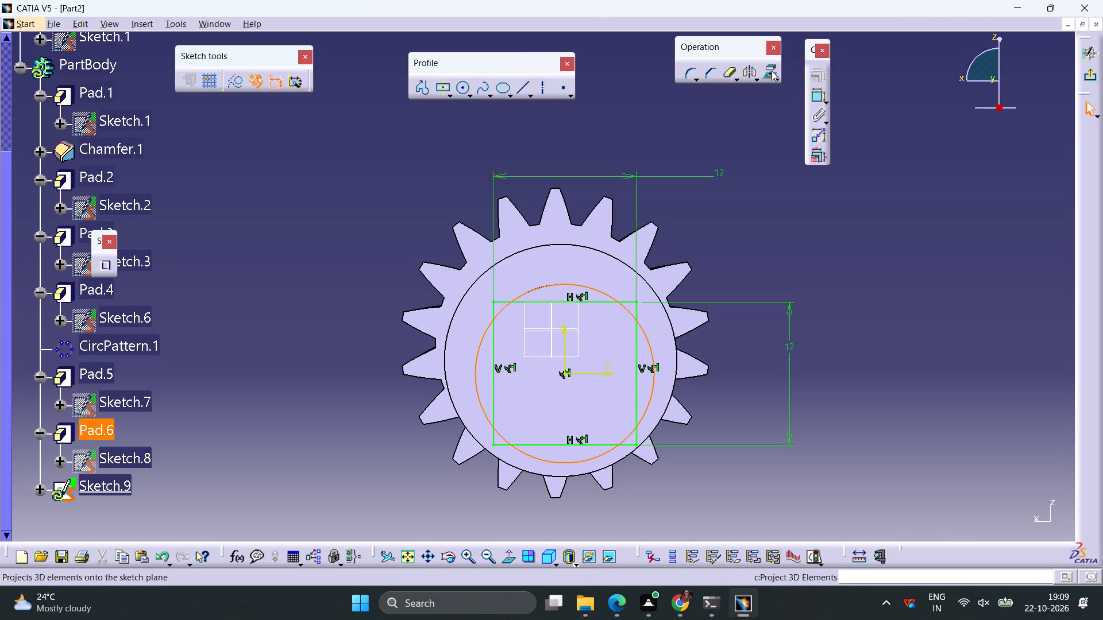
left_click(772, 71)
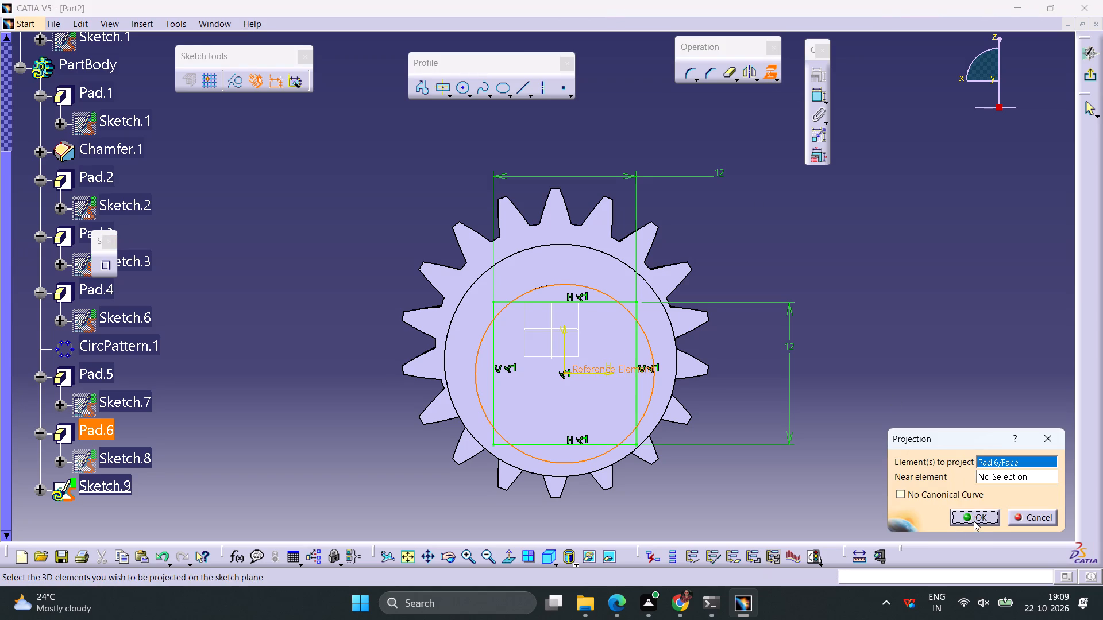
left_click(974, 521)
left_click(873, 322)
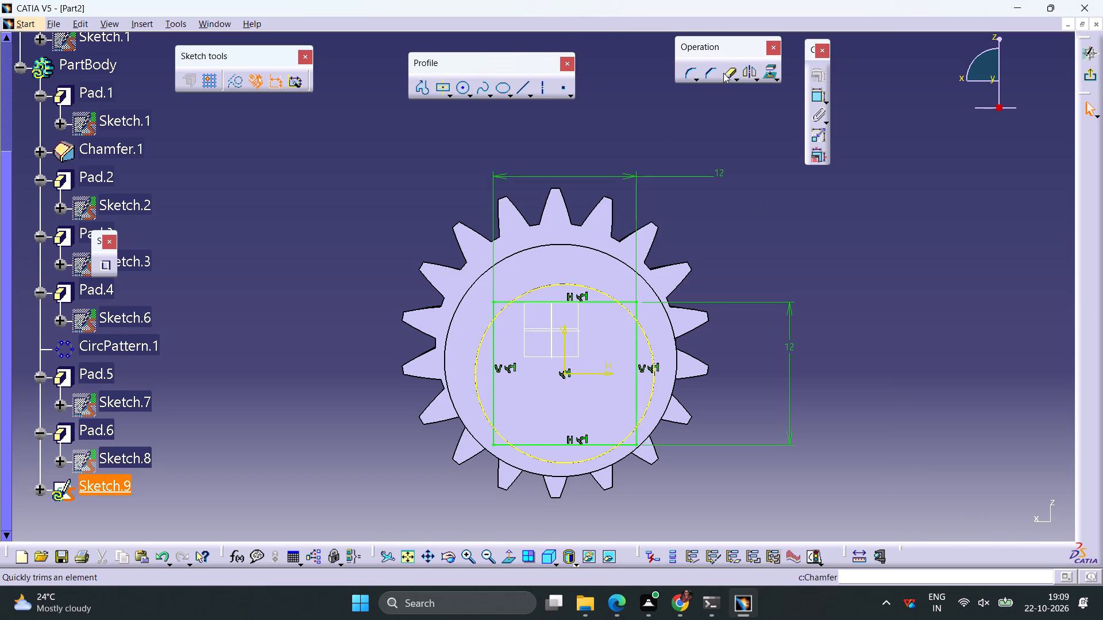
Quick-trim the square's two upper corners outside the projected circle and the circle's arcs within them, converting the length into a distance.
double_click(726, 73)
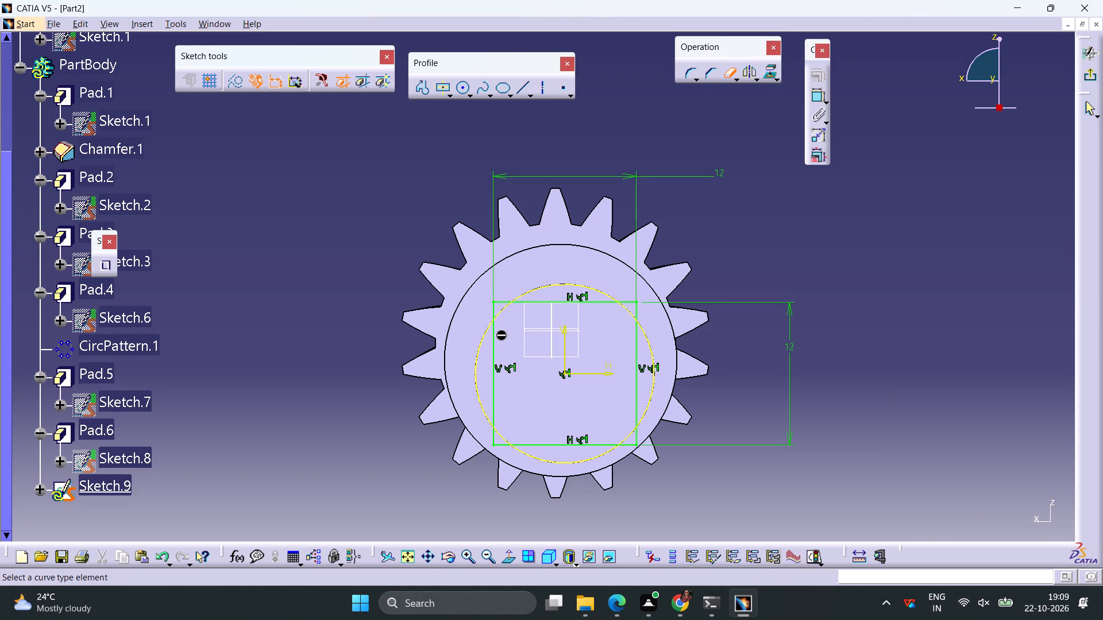
middle_click_drag(513, 336, 513, 287, "ctrl")
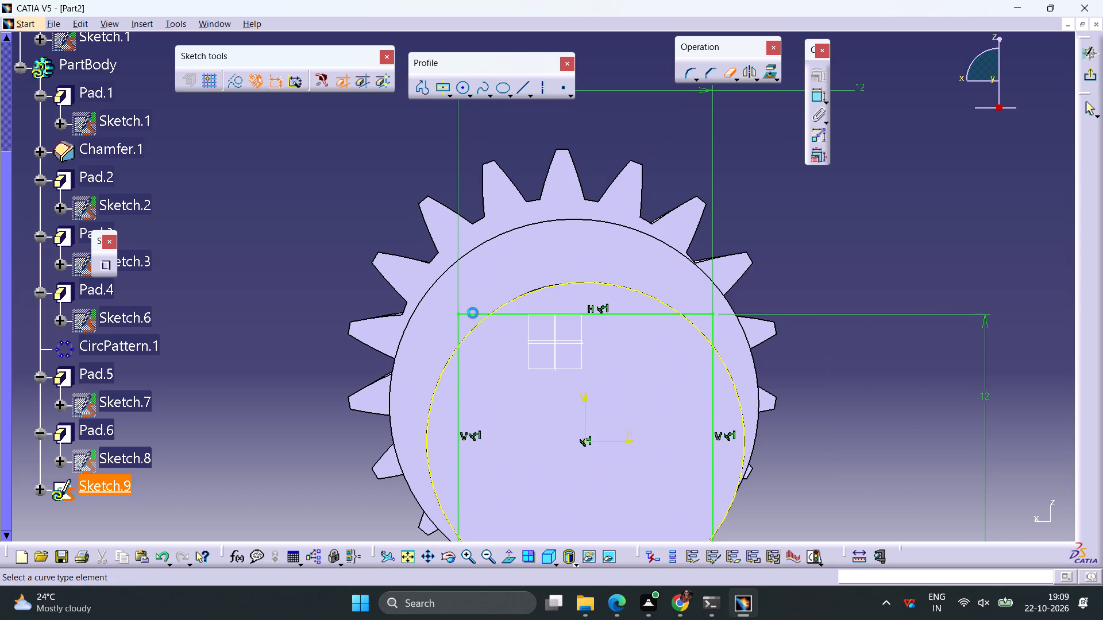
left_click(473, 313)
left_click(458, 325)
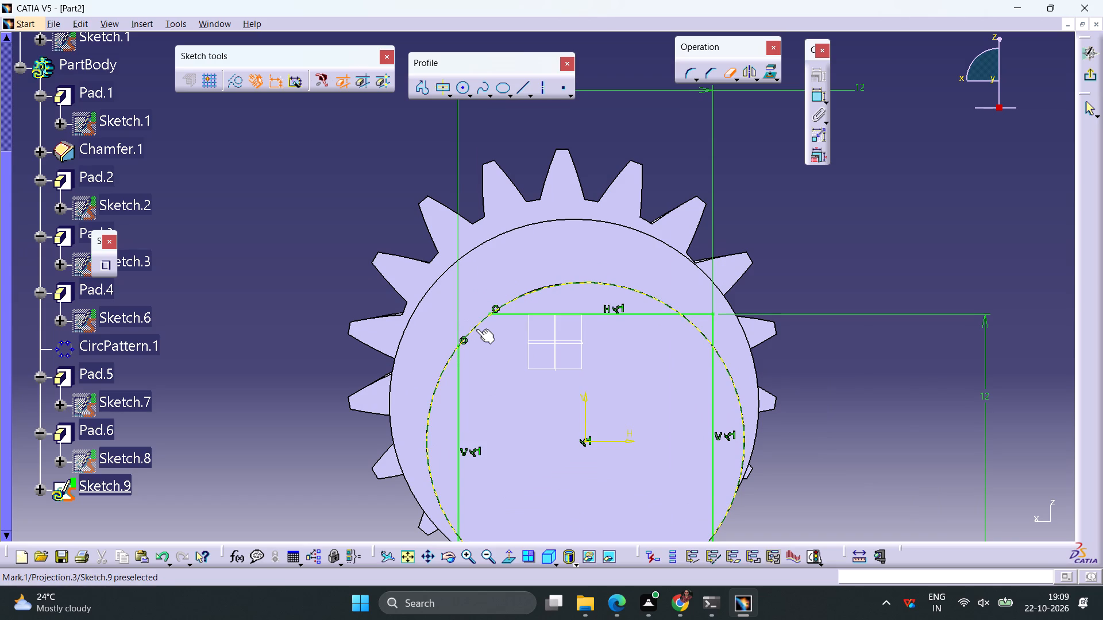
left_click(476, 329)
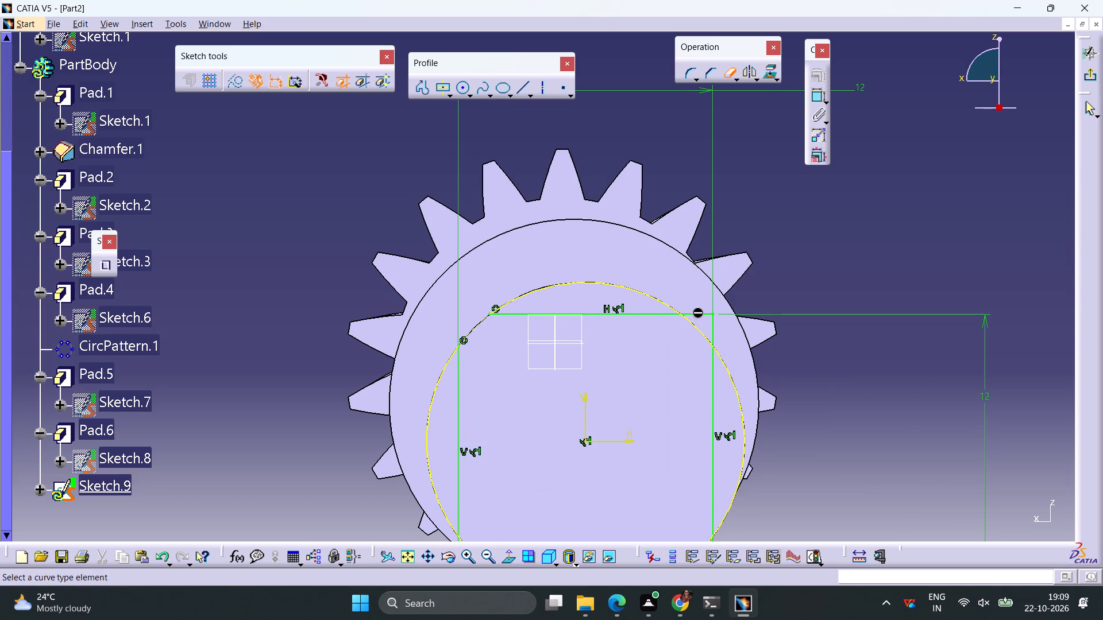
left_click(700, 313)
left_click(697, 328)
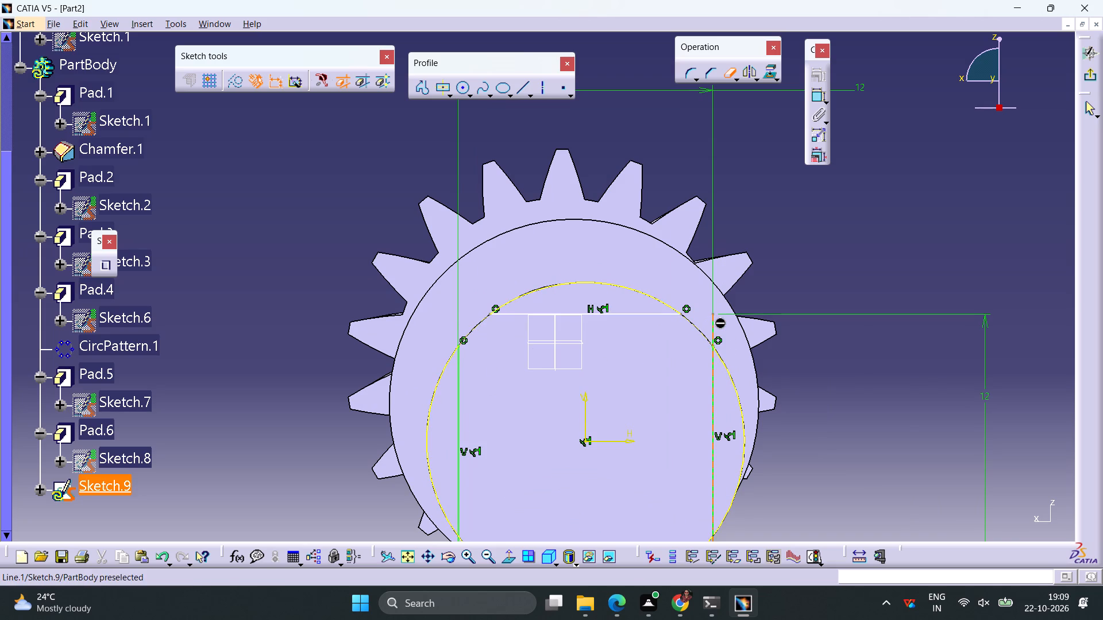
left_click(712, 325)
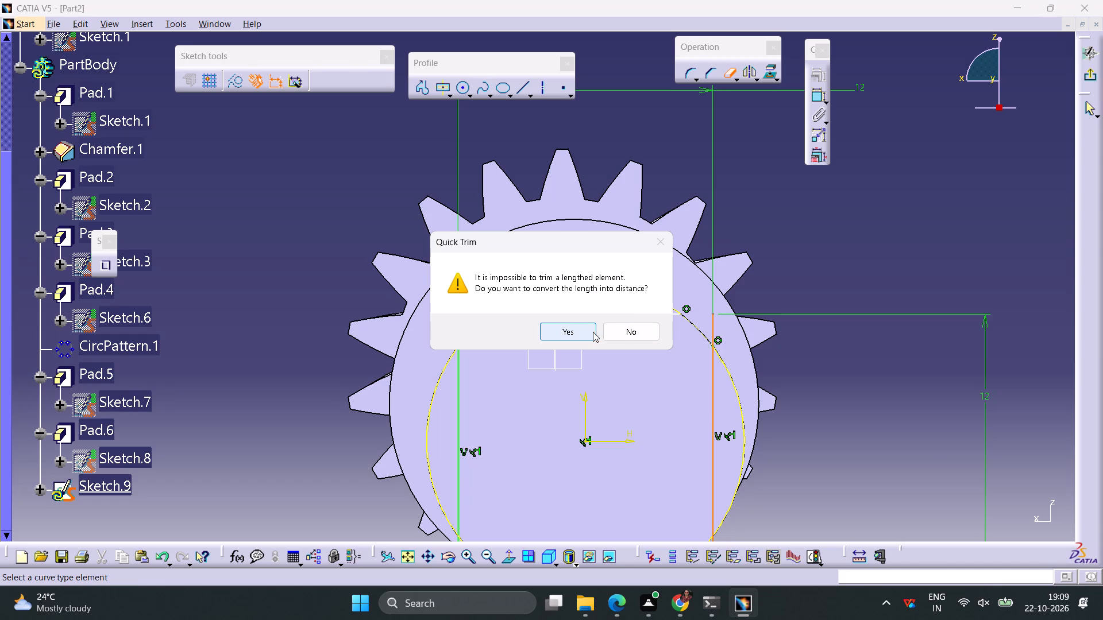
left_click(585, 332)
Quick-trim the square's two lower corners and the circle's arcs within them, converting the length into a distance, and restore the normal view.
middle_click_drag(683, 352, 676, 394, "ctrl")
middle_click_drag(622, 414, 614, 350)
right_click_drag(622, 416, 614, 350)
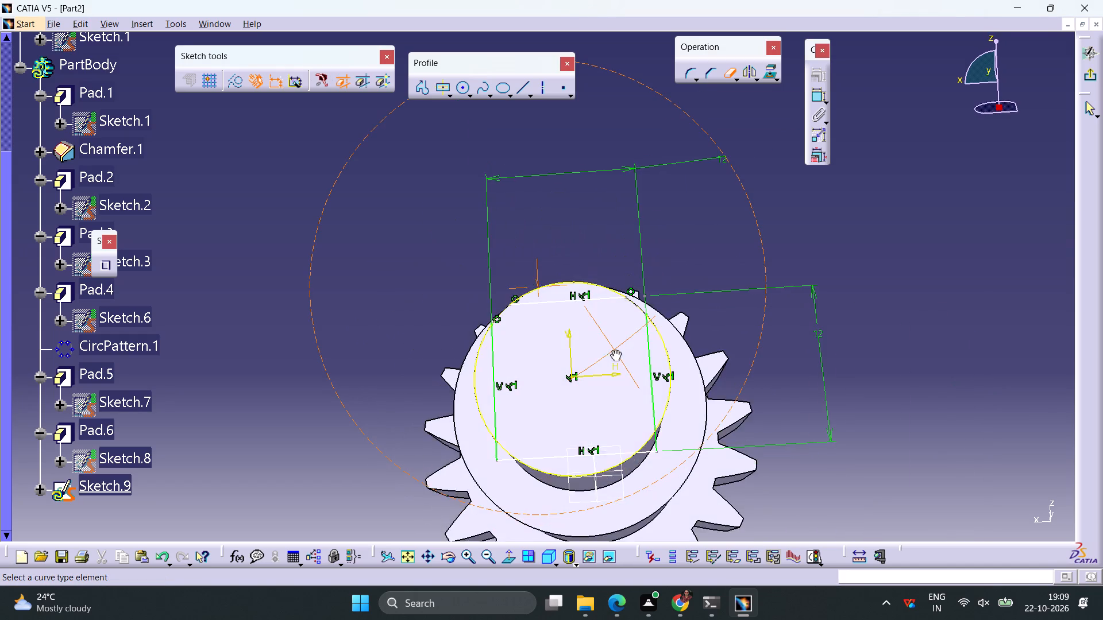
right_click_drag(614, 350, 633, 386)
middle_click_drag(614, 350, 633, 387)
middle_click_drag(647, 494, 649, 465, "ctrl")
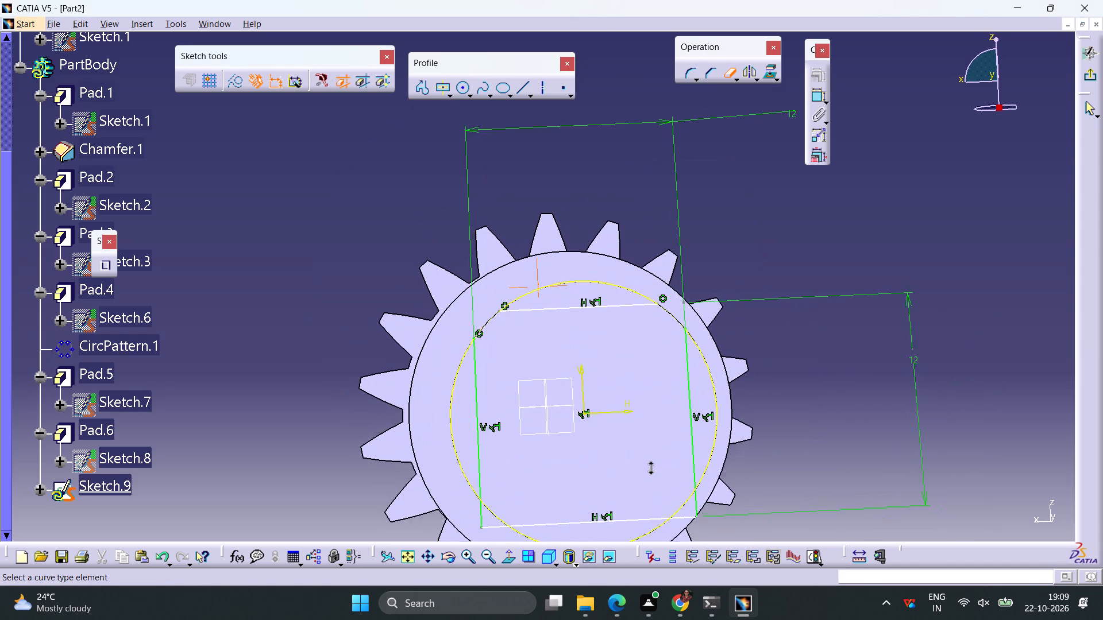
middle_click_drag(649, 465, 649, 464, "ctrl")
middle_click_drag(656, 472, 655, 354)
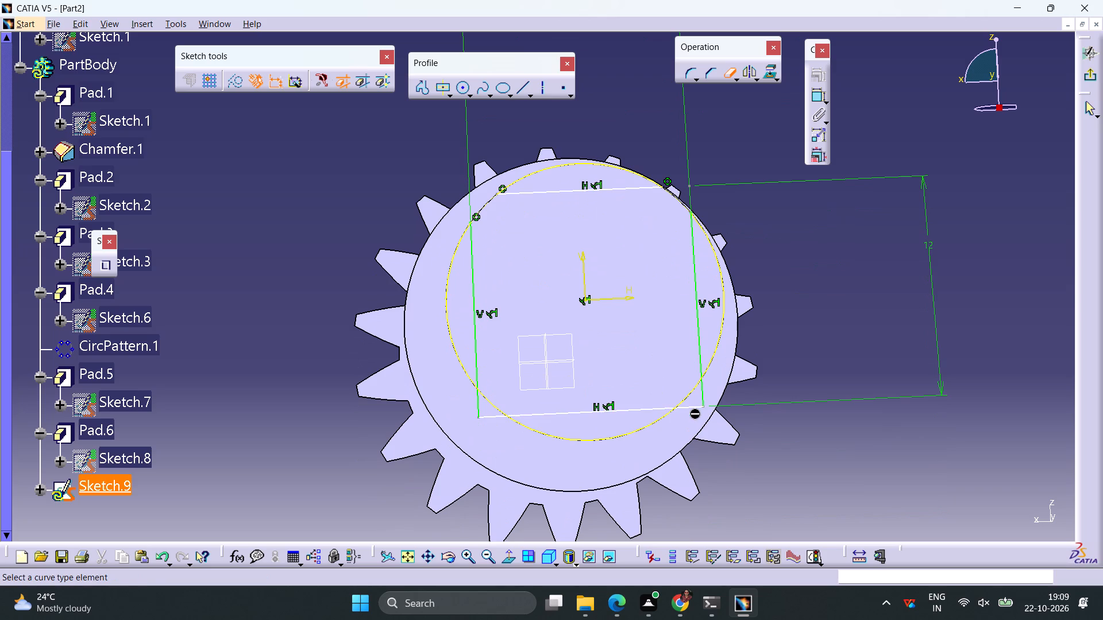
left_click(692, 407)
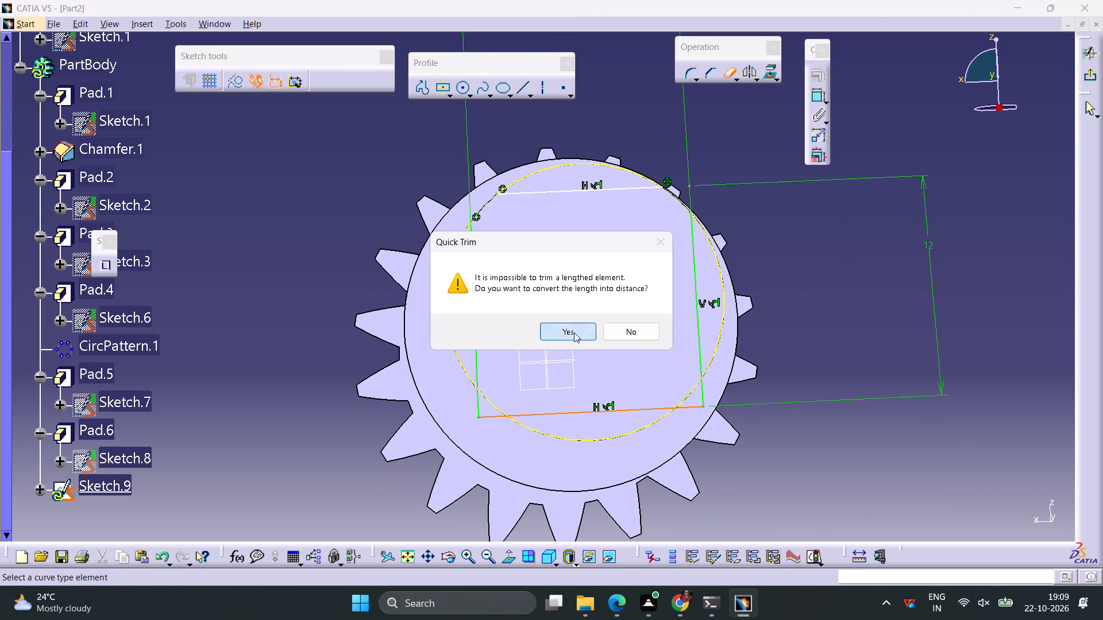
left_click(574, 332)
left_click(685, 396)
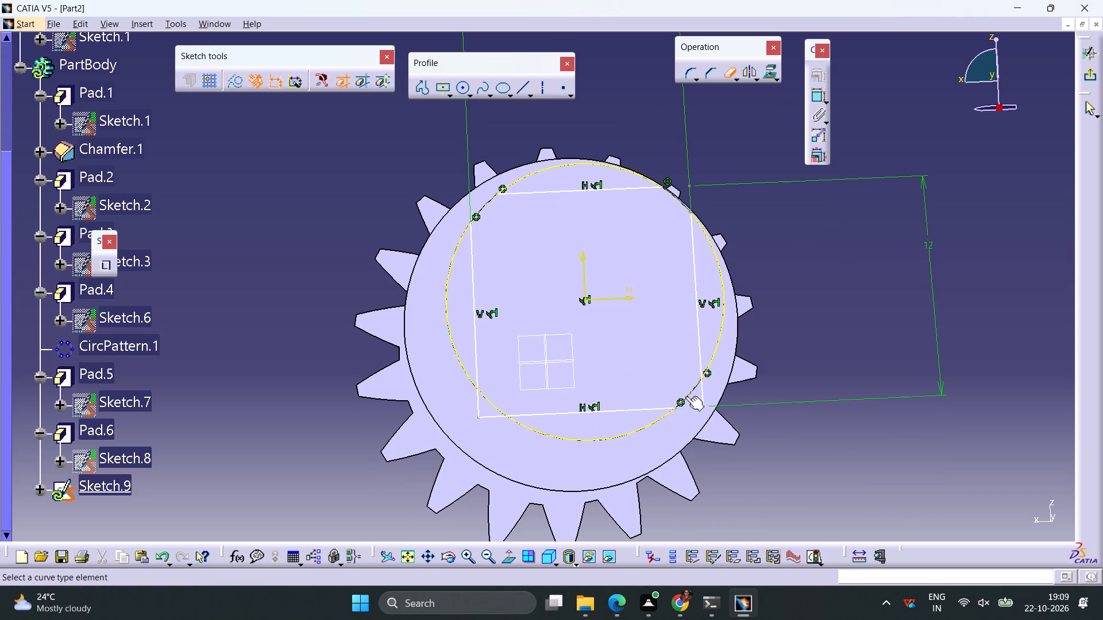
left_click(700, 394)
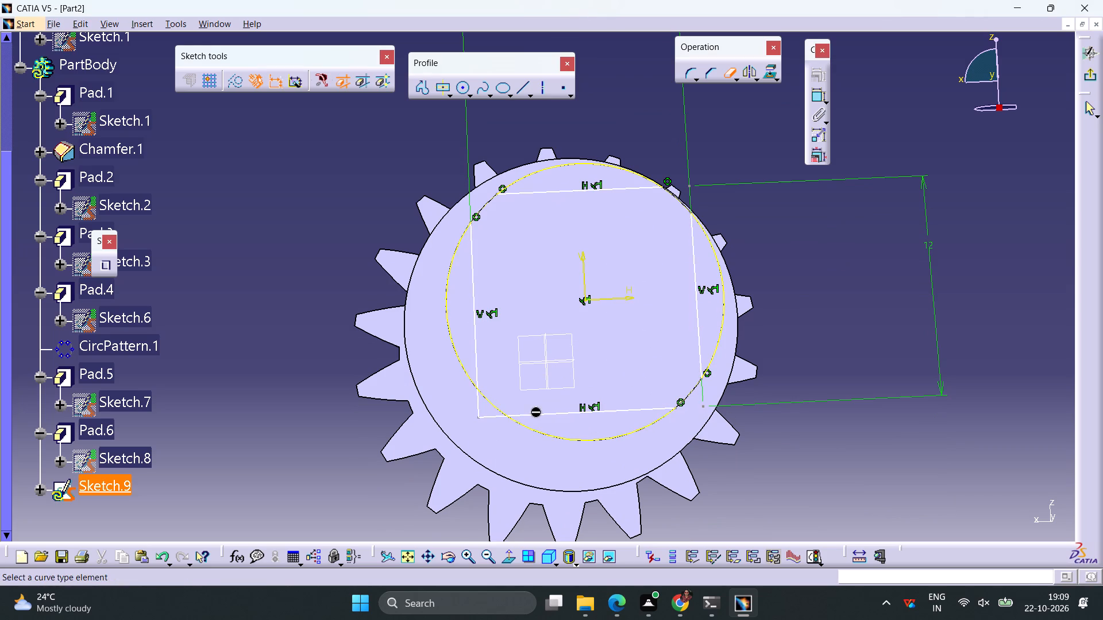
left_click(480, 405)
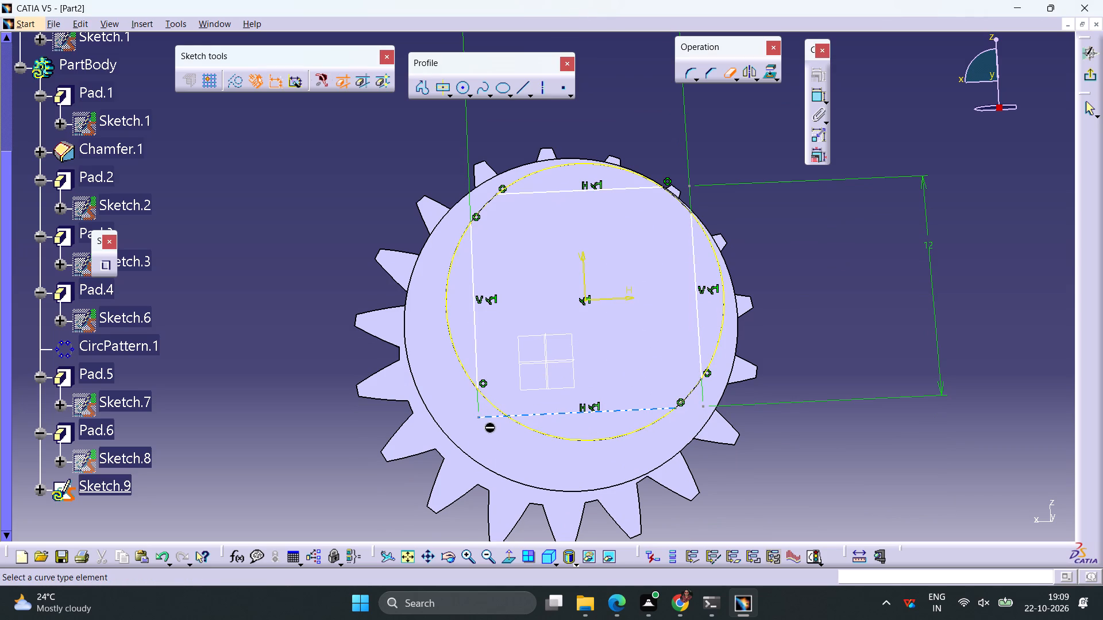
left_click(488, 417)
left_click(495, 405)
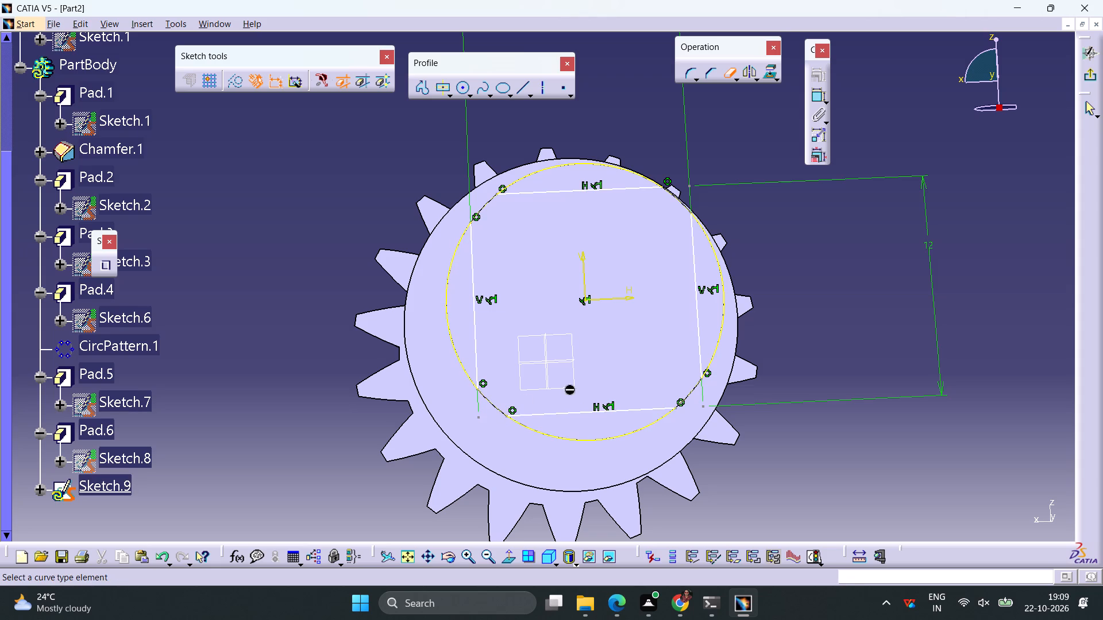
left_click(509, 557)
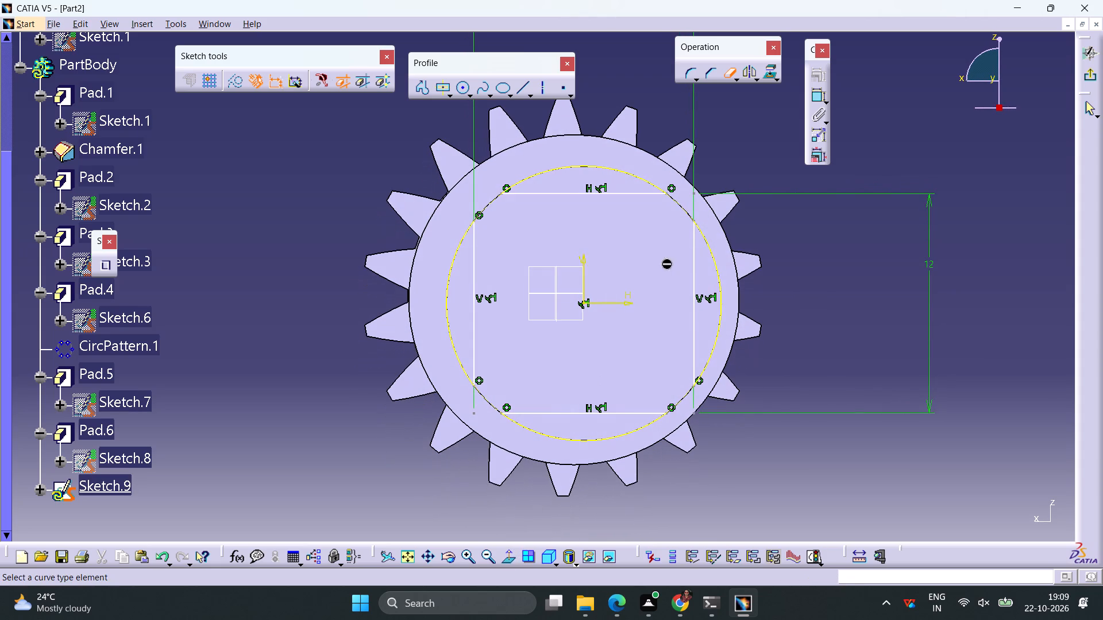
Dimension the lengths of the trimmed left and top sides of the square, and exit the sketch.
left_click(817, 99)
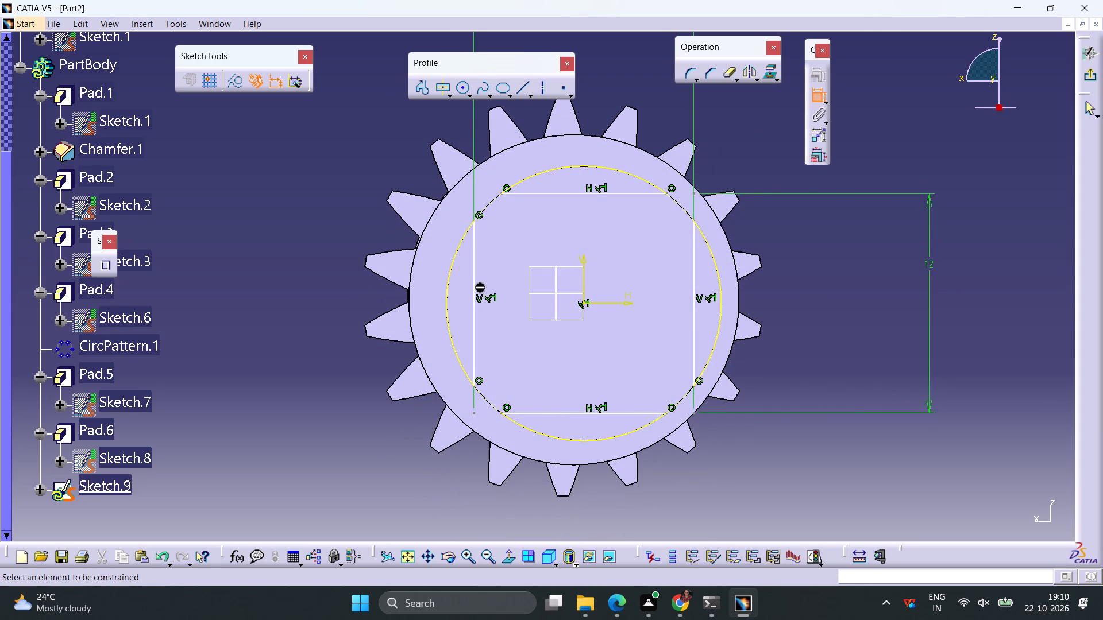
left_click(475, 283)
left_click(377, 297)
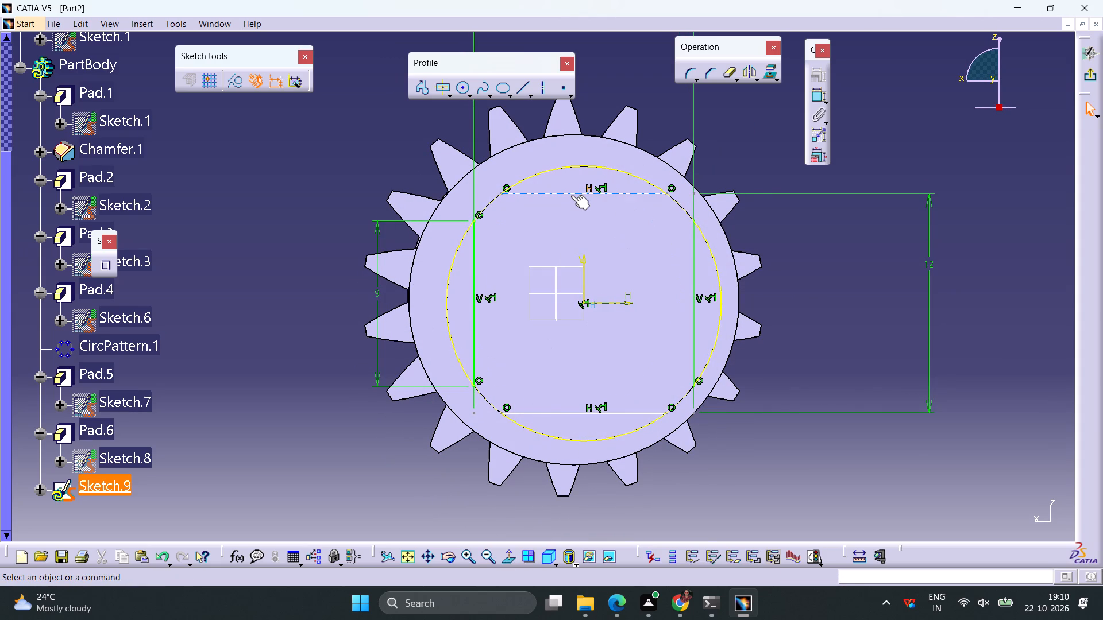
left_click(819, 96)
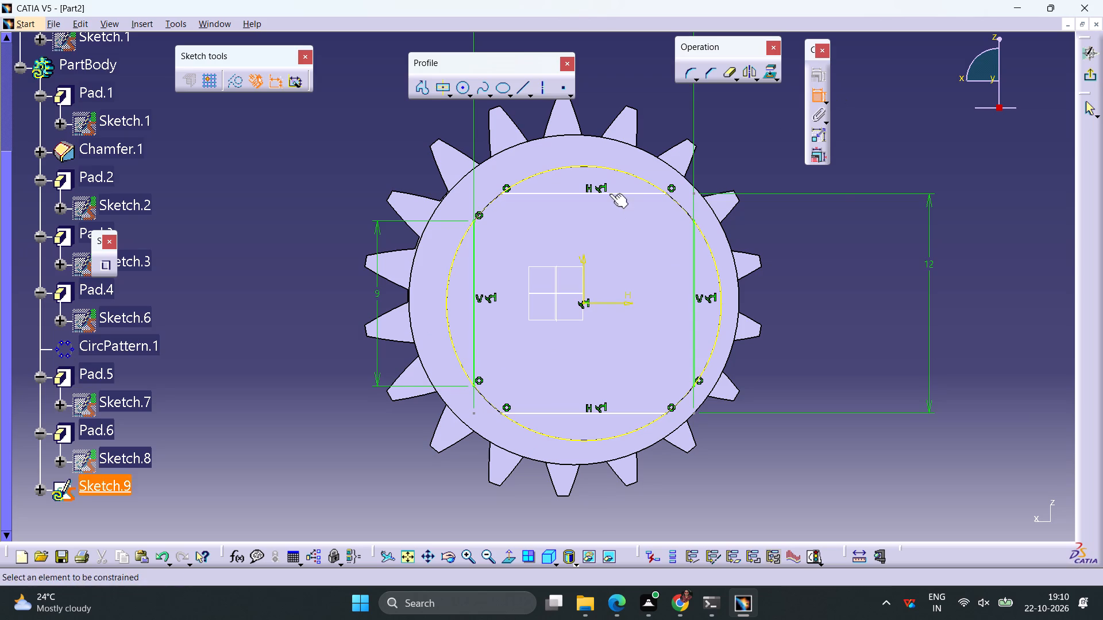
left_click(597, 193)
left_click(556, 152)
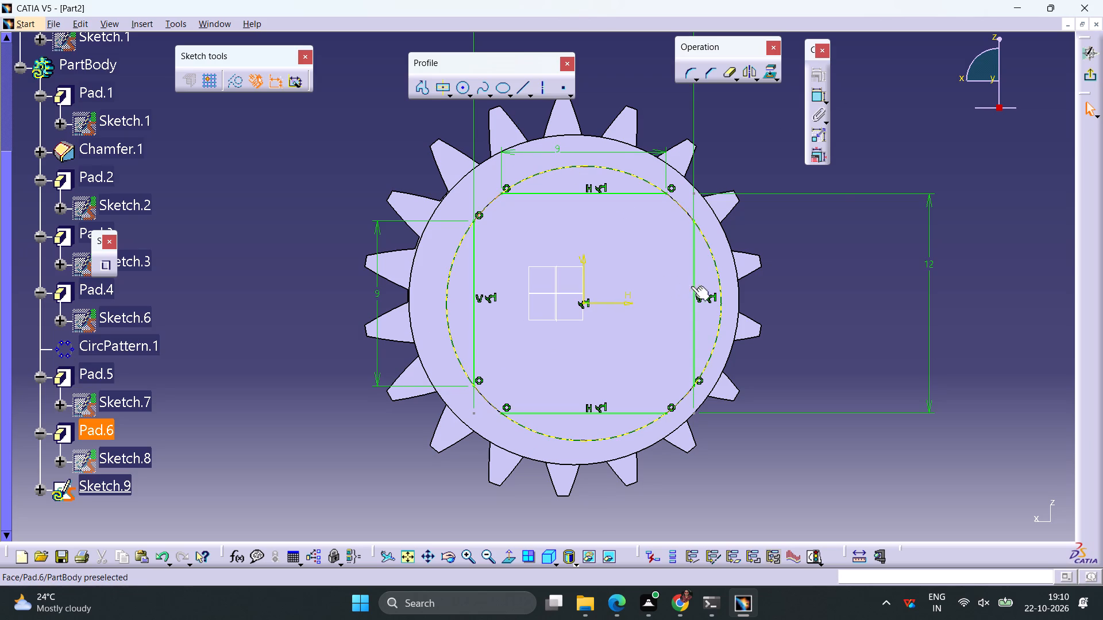
left_click(1090, 77)
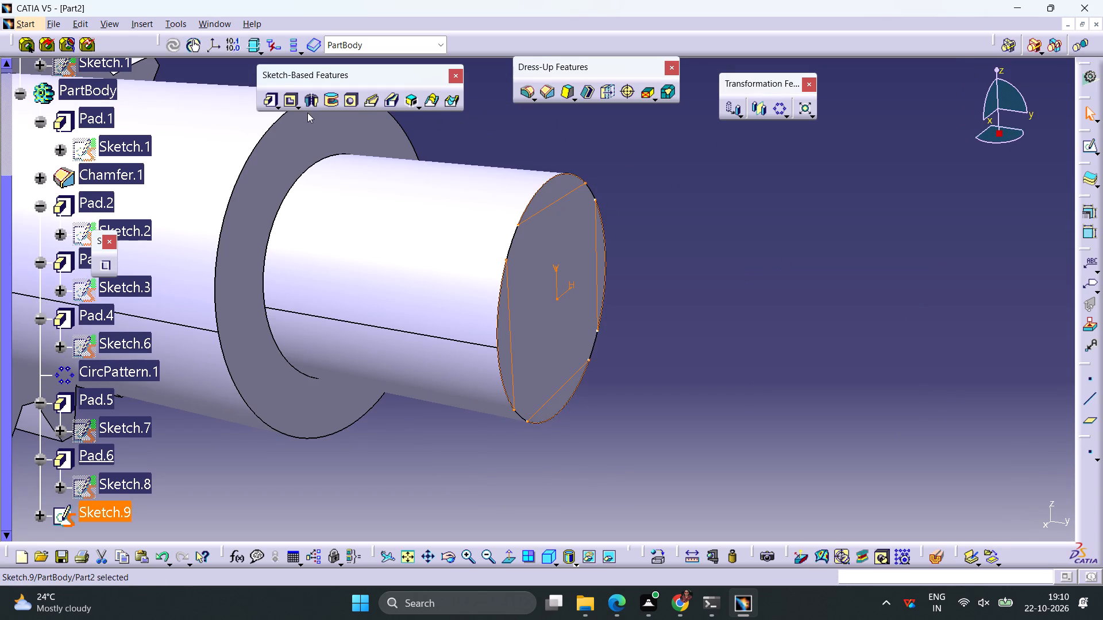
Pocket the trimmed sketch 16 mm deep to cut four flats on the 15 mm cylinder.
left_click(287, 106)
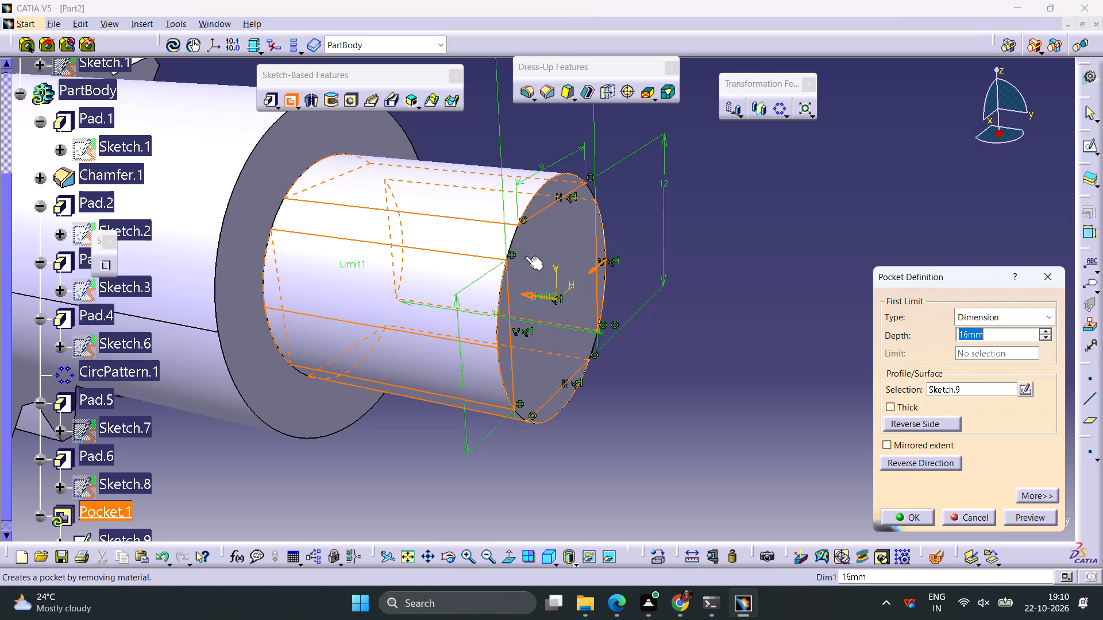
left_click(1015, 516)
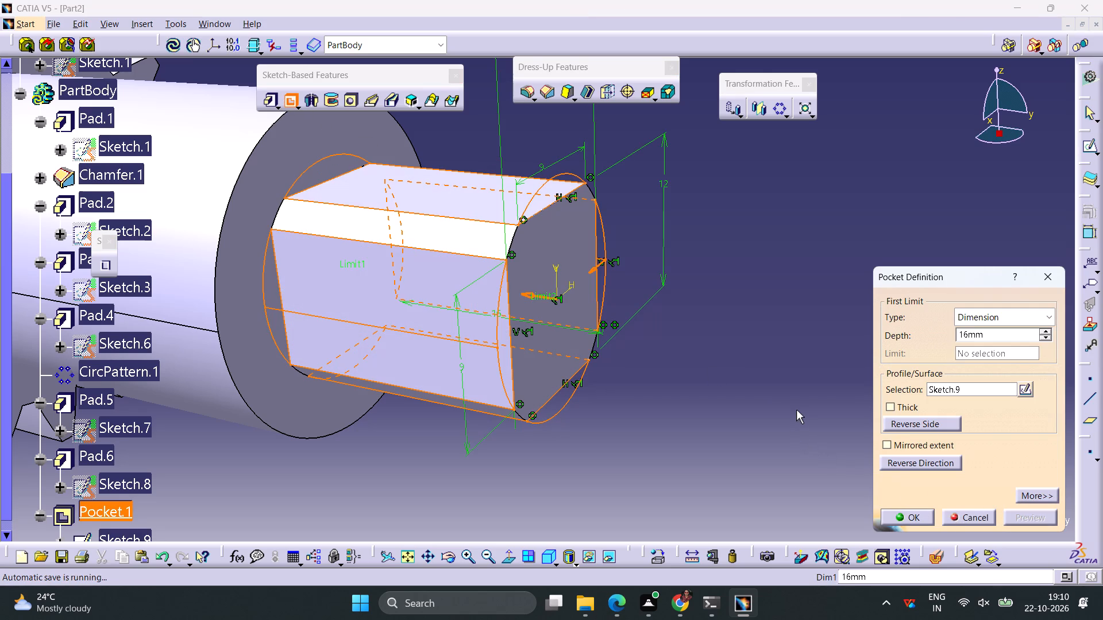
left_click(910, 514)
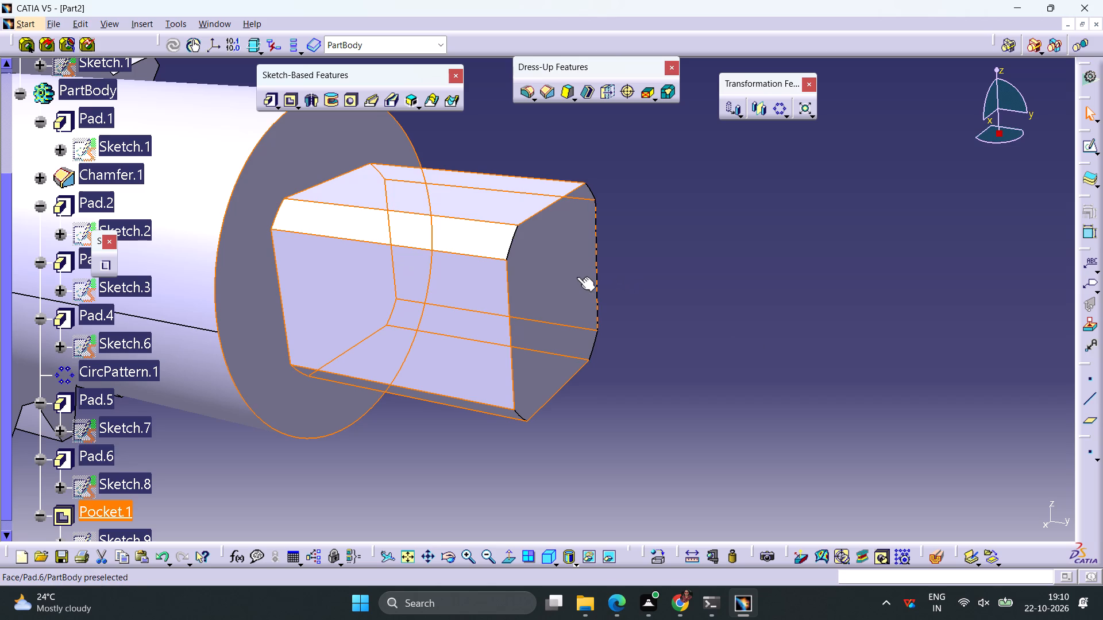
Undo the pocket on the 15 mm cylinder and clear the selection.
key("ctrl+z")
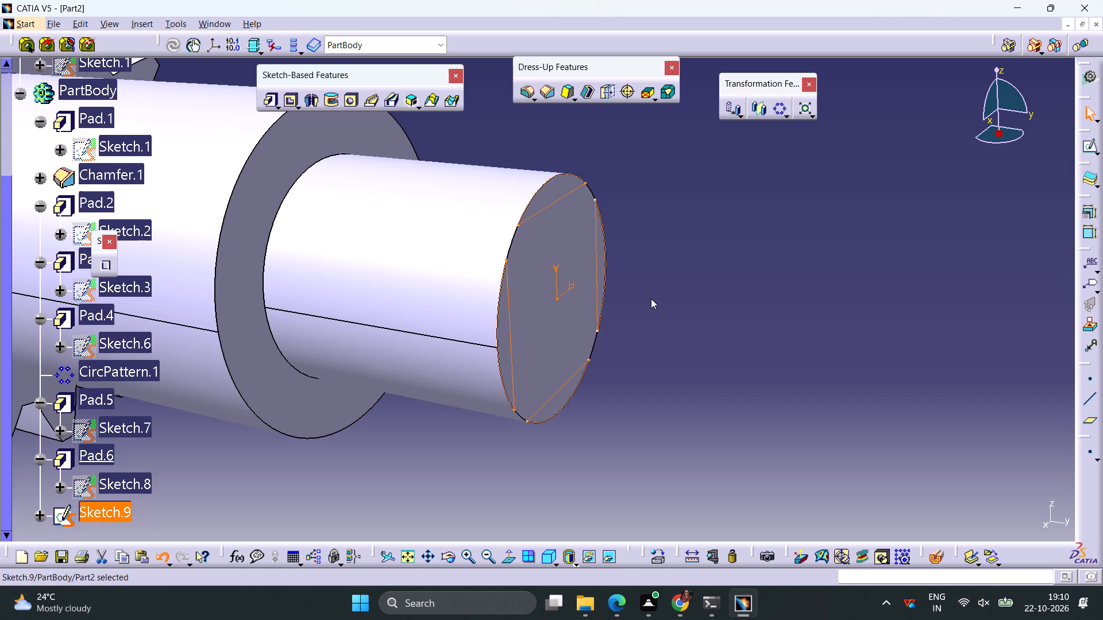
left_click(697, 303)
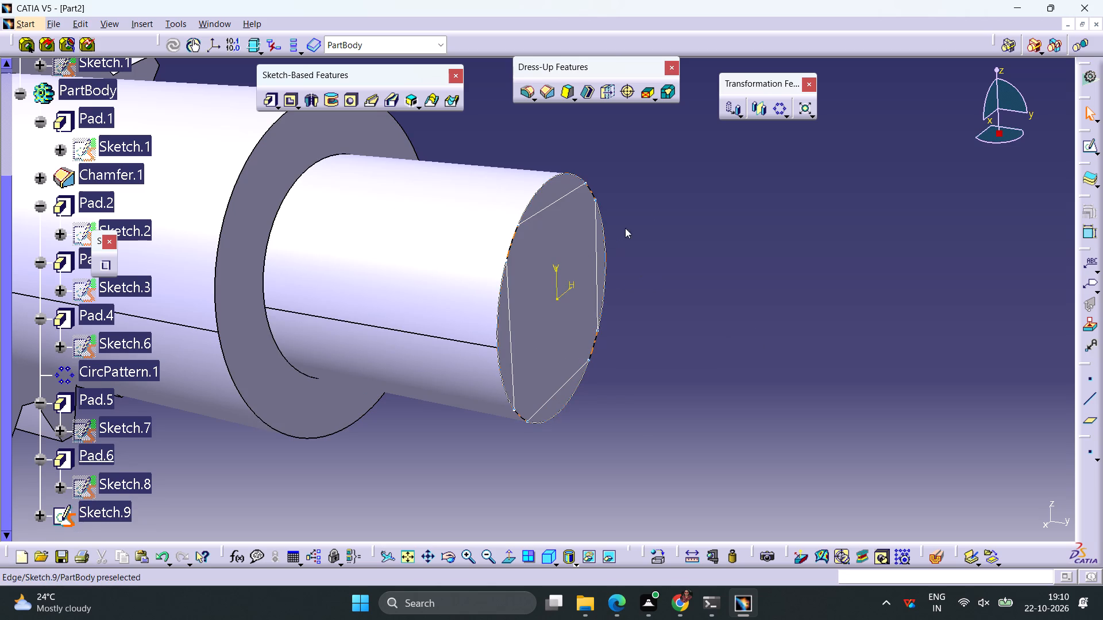
Chamfer the outer end edge of the 15 mm cylinder with a length of 1.5 mm and an angle of 30 degrees.
left_click(545, 96)
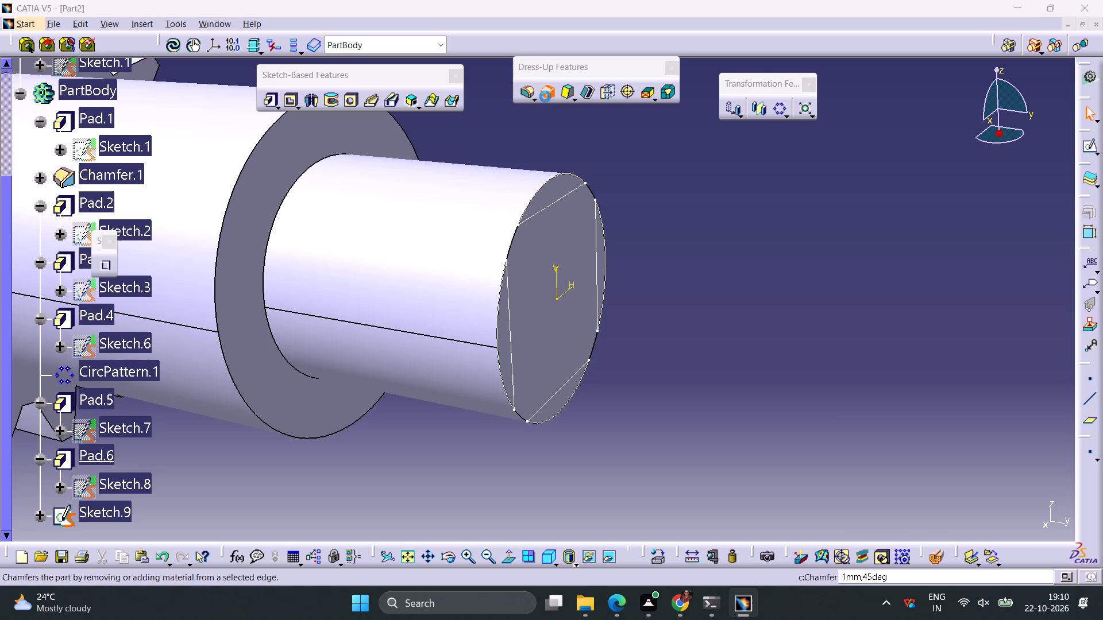
left_click(514, 237)
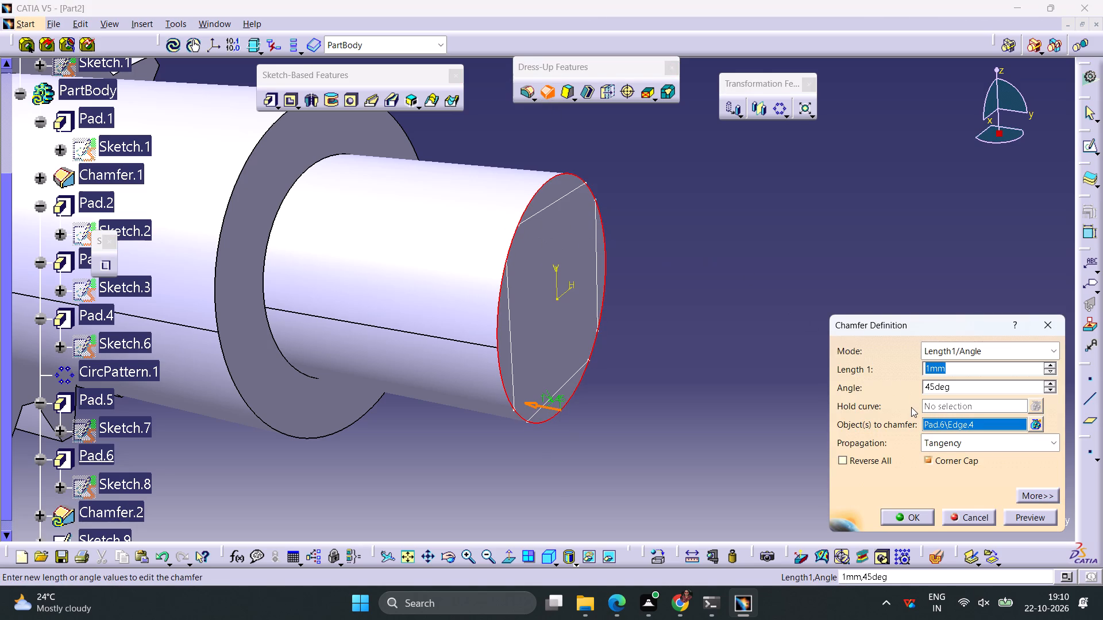
type("1.5")
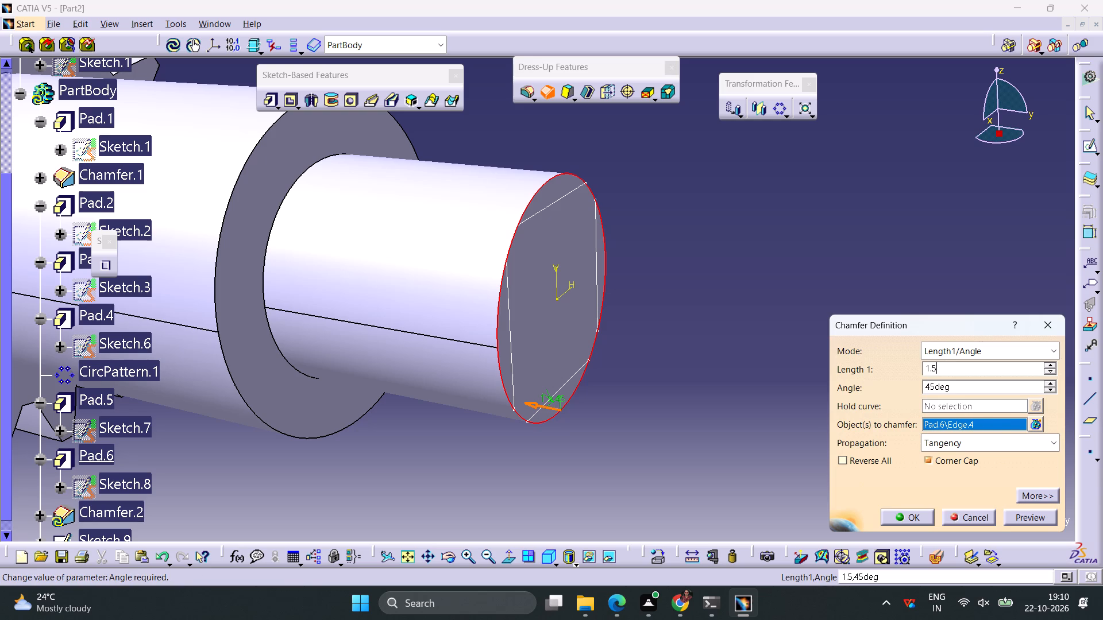
left_click_drag(966, 385, 848, 414)
type("30")
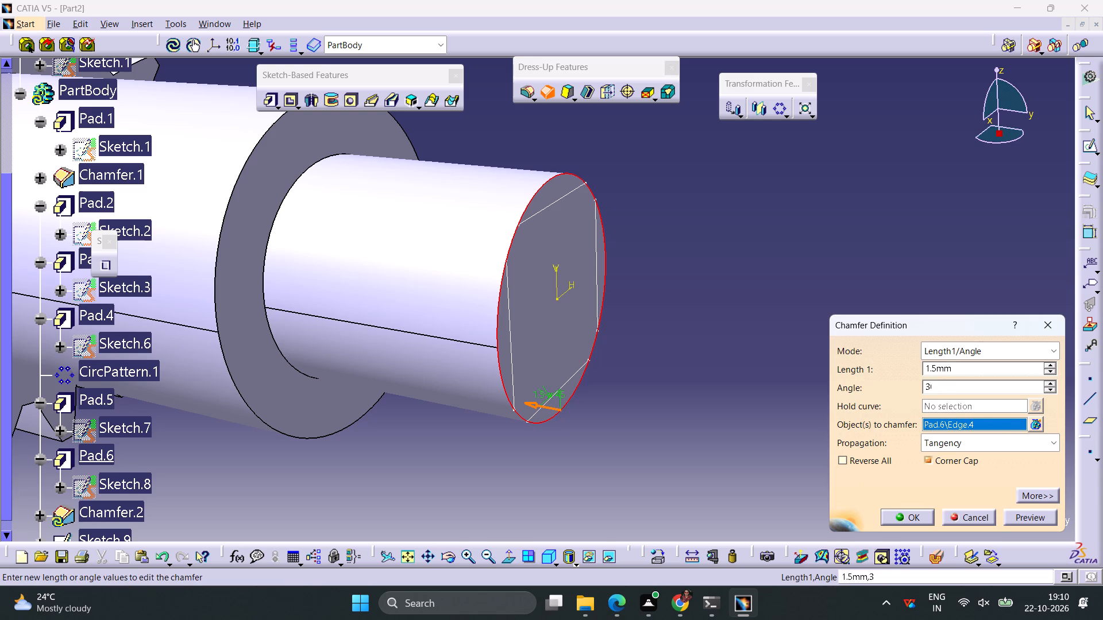
left_click(1036, 520)
left_click(907, 518)
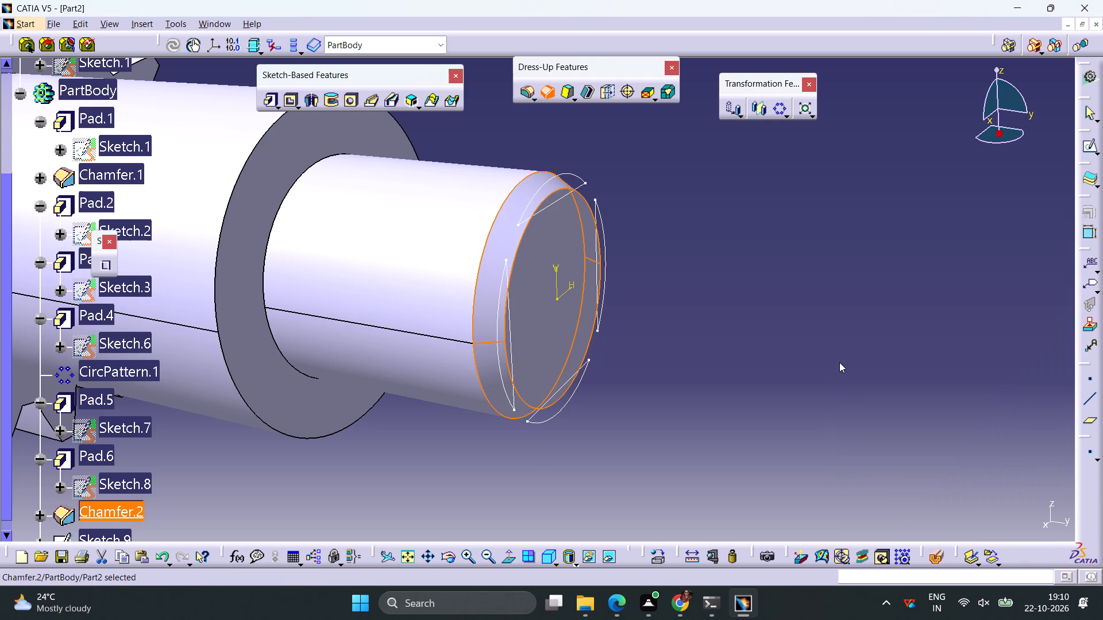
left_click(760, 317)
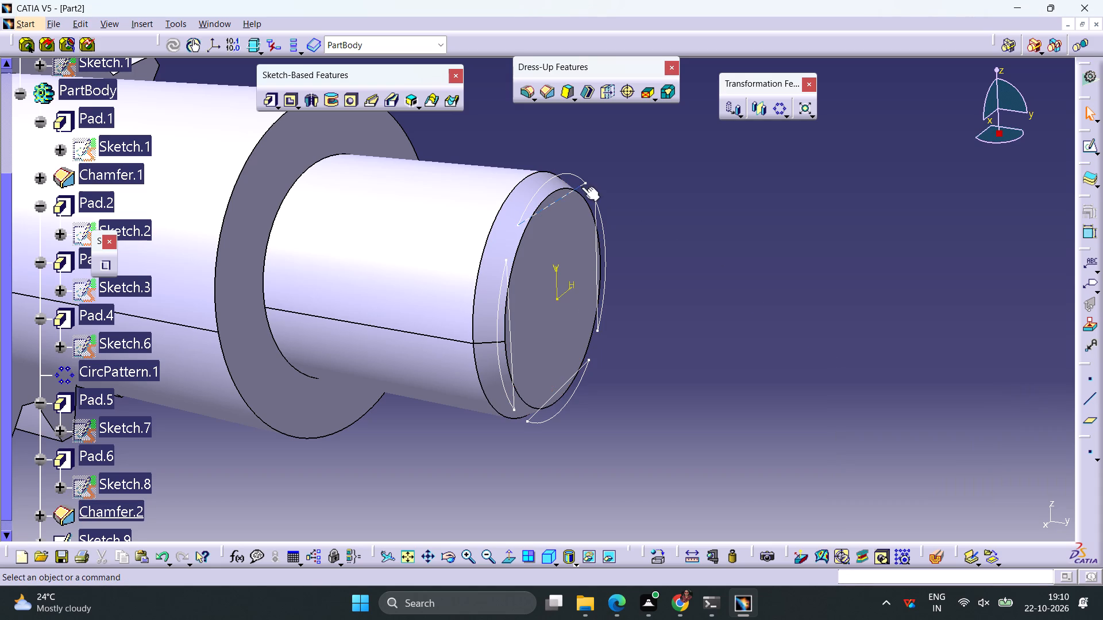
Pocket the trimmed square sketch, Sketch.9, 16 mm deep to cut four flats on the chamfered 15 mm cylinder.
left_click(579, 187)
left_click(679, 274)
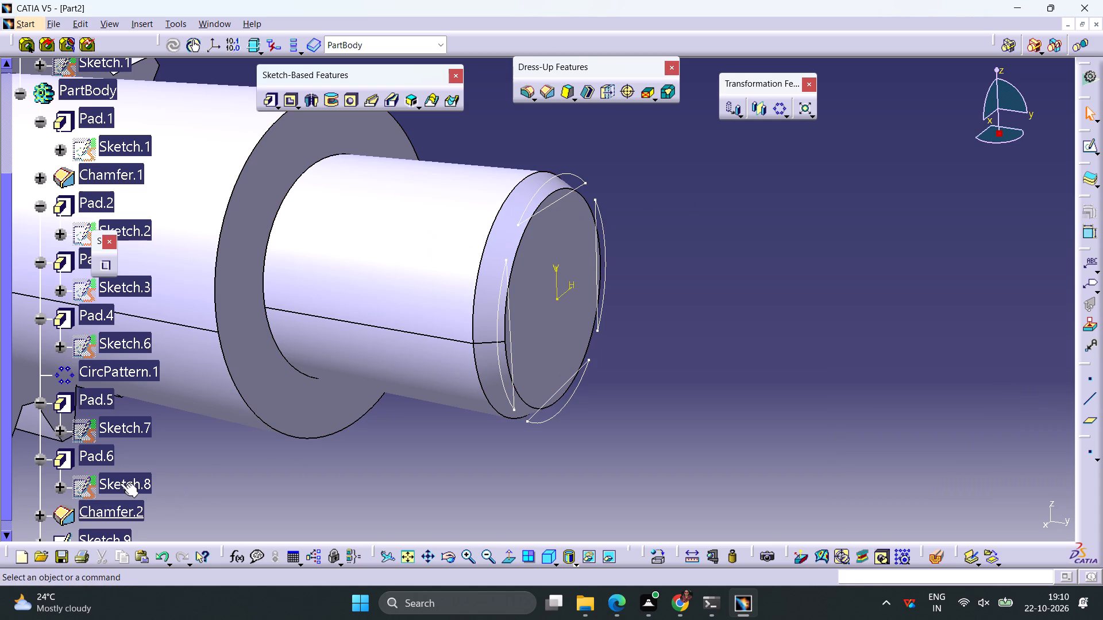
scroll(137, 488, "down", 1)
left_click(114, 490)
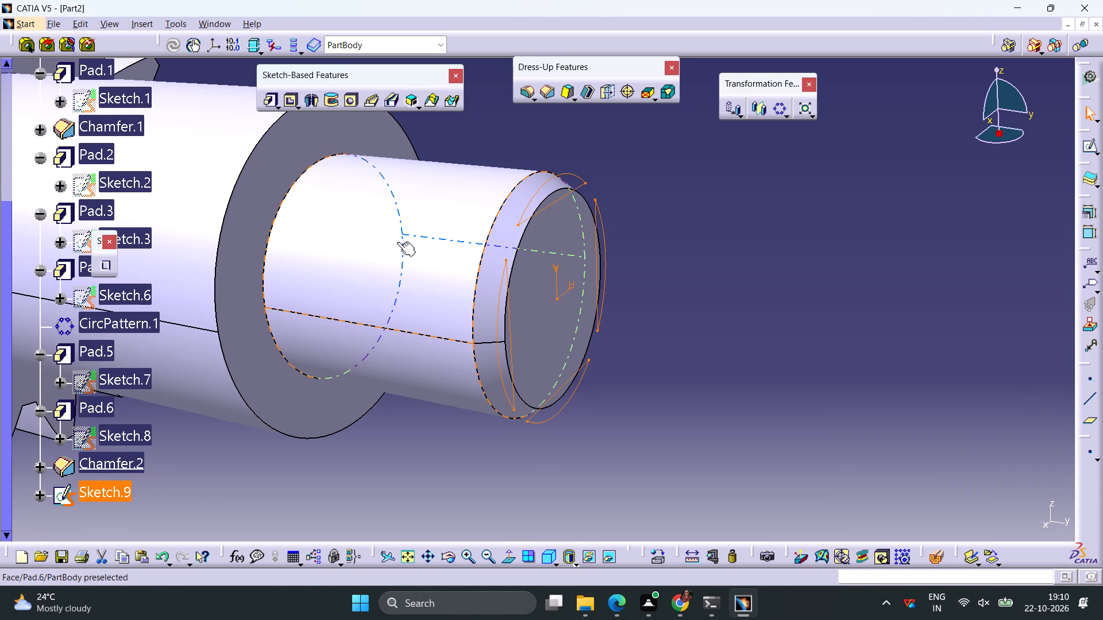
left_click(292, 100)
left_click(925, 517)
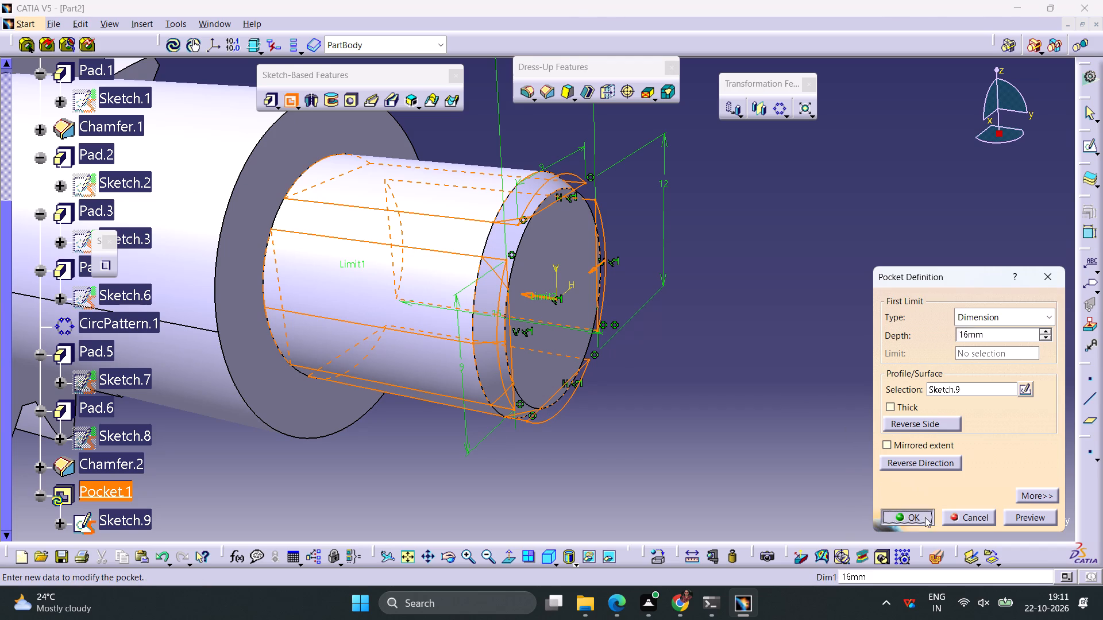
left_click(758, 347)
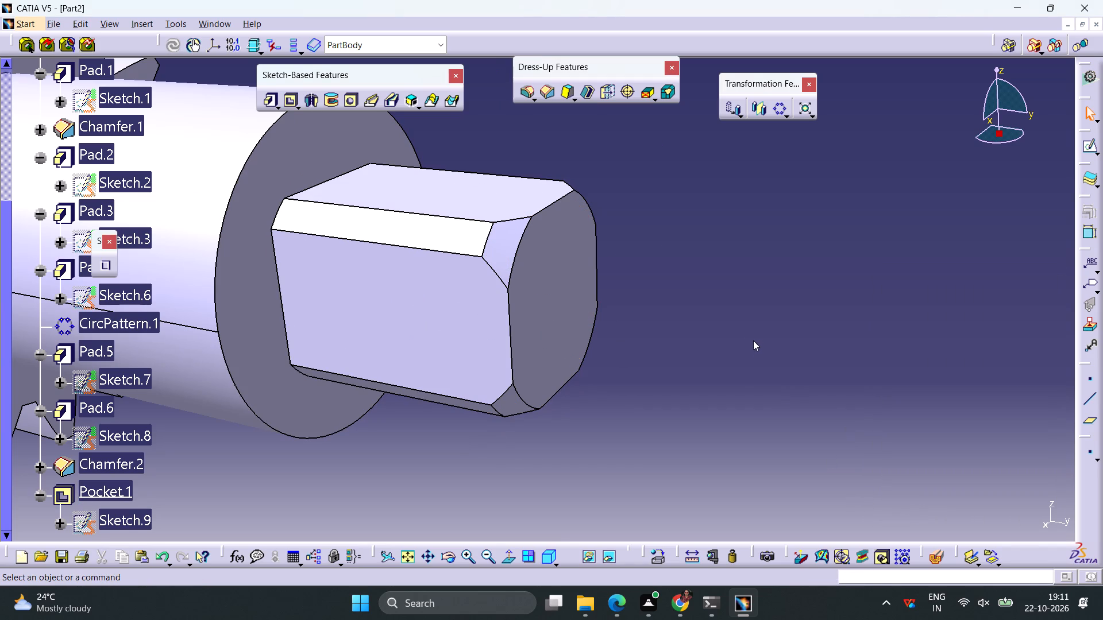
Start a sketch on the square end's face and draw a circle about 3 mm in diameter centred on the origin.
left_click(542, 300)
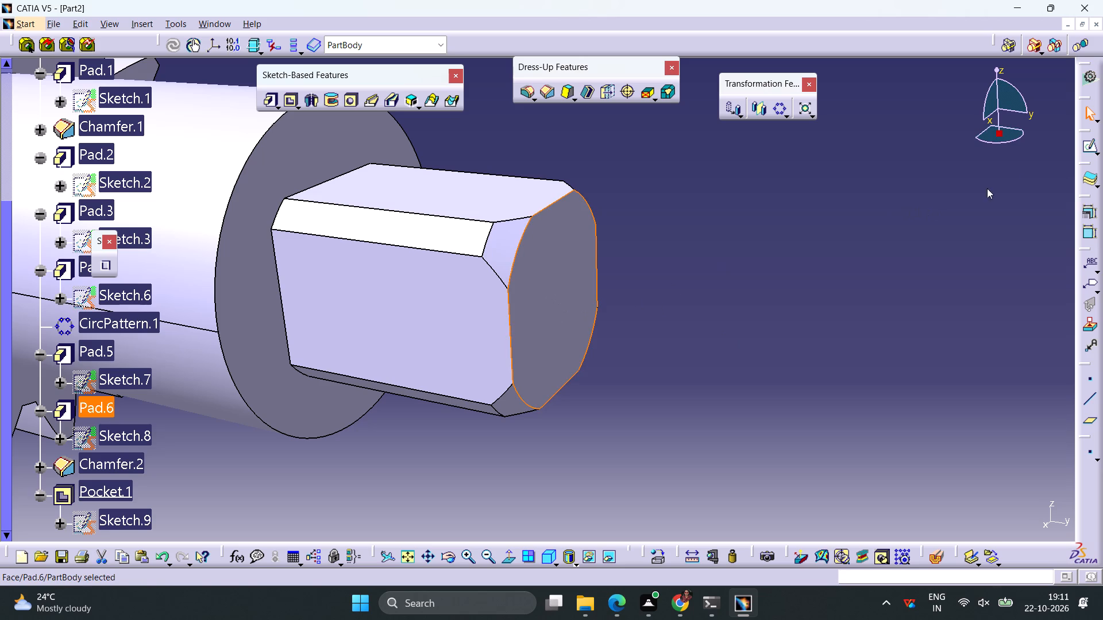
left_click(1090, 147)
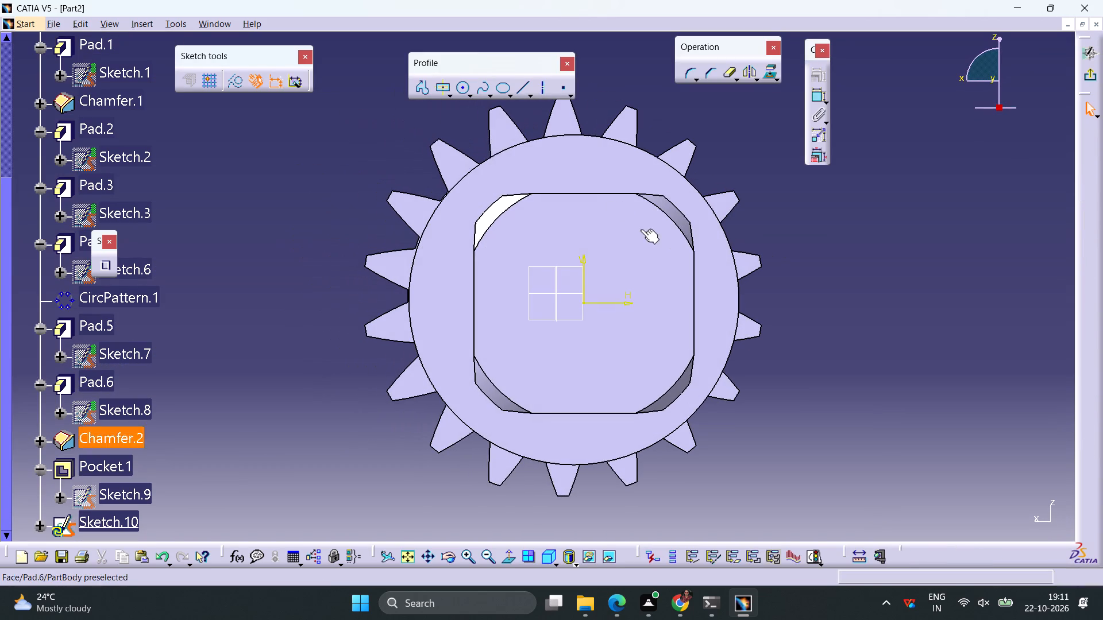
left_click(464, 92)
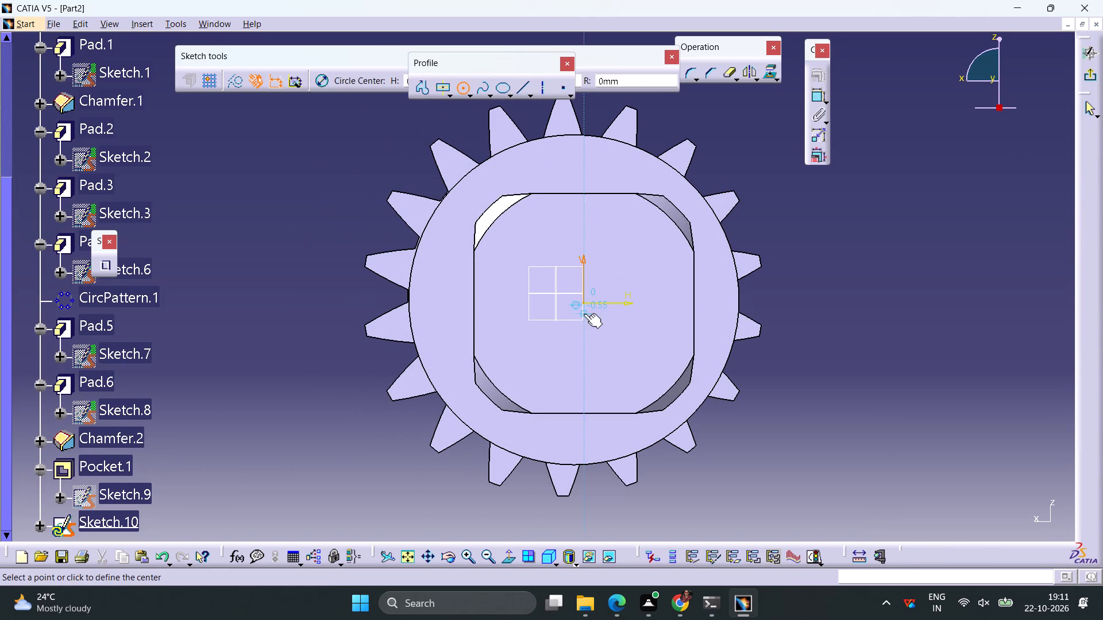
left_click(584, 304)
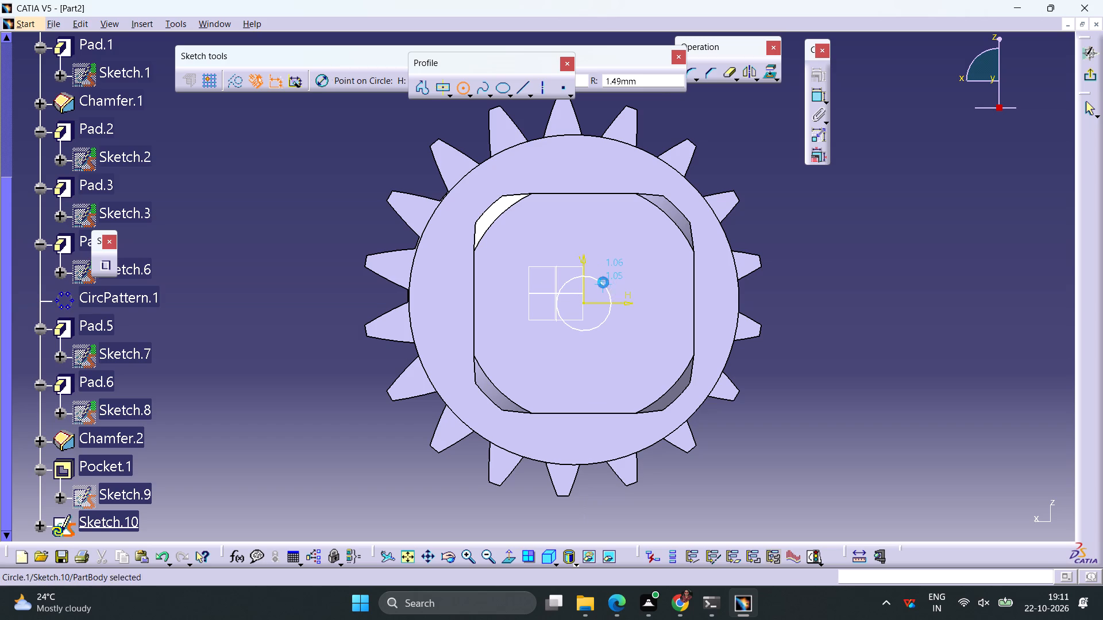
left_click(603, 282)
Dimension the circle's diameter, set it to 2 mm, and exit the sketch.
left_click(817, 98)
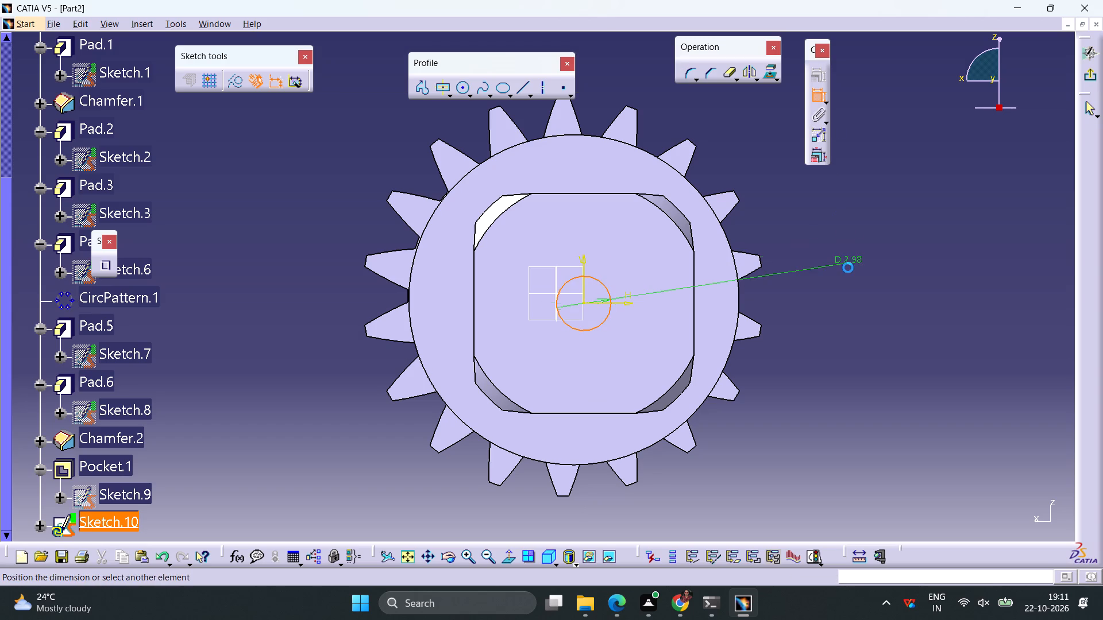
left_click(848, 268)
left_click(853, 263)
left_click(853, 263)
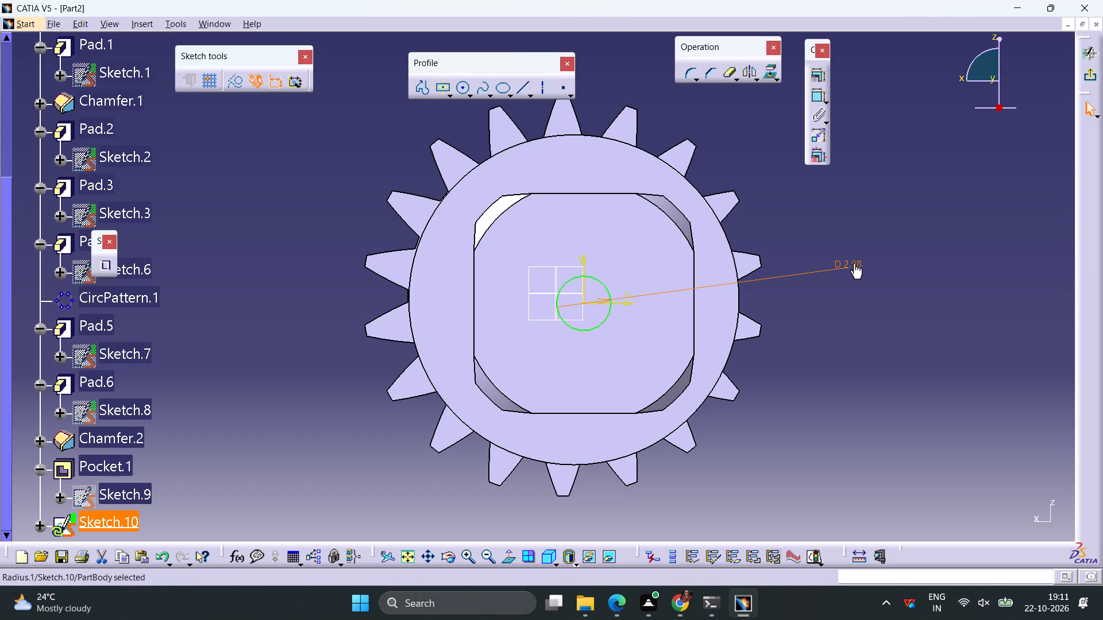
double_click(853, 263)
key("2")
key("Return")
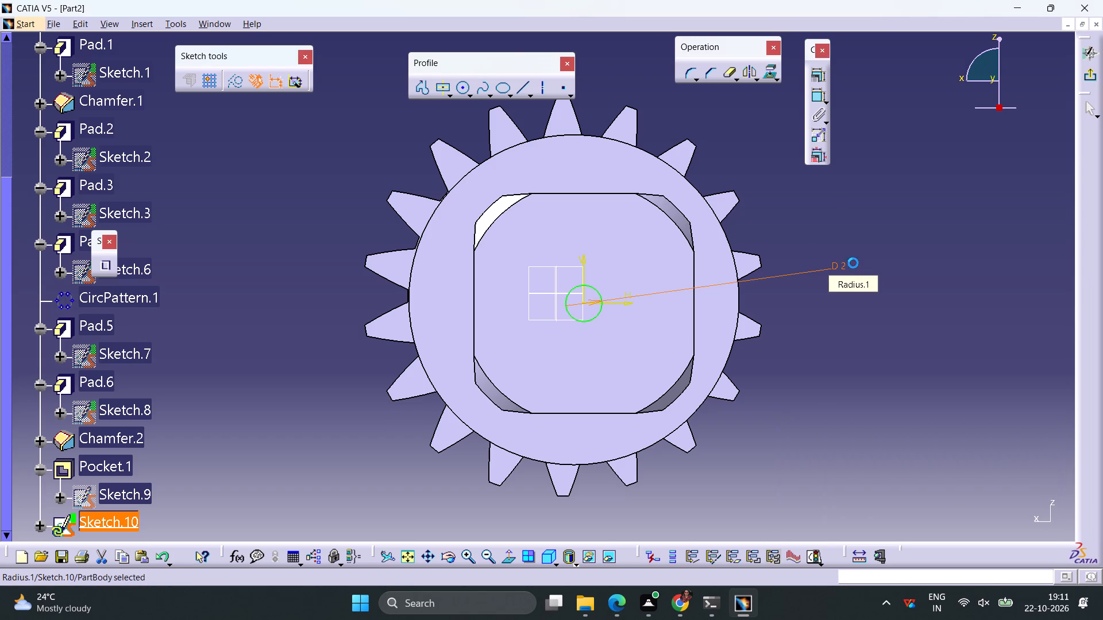
left_click(1082, 76)
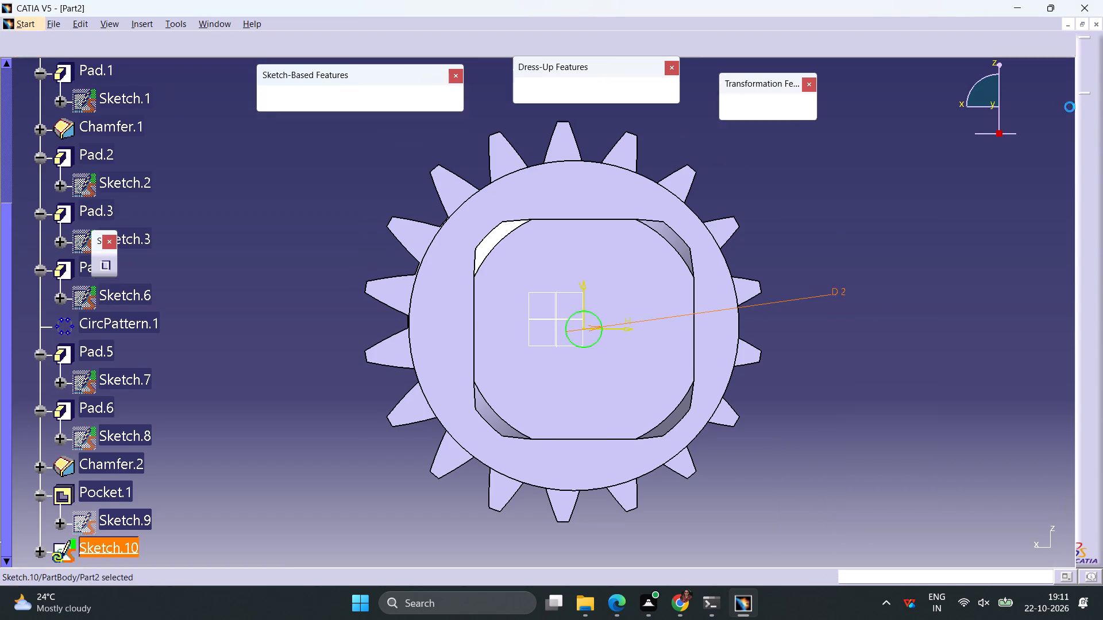
Pocket the 2 mm circle 2 mm deep into the square end's face.
left_click(291, 102)
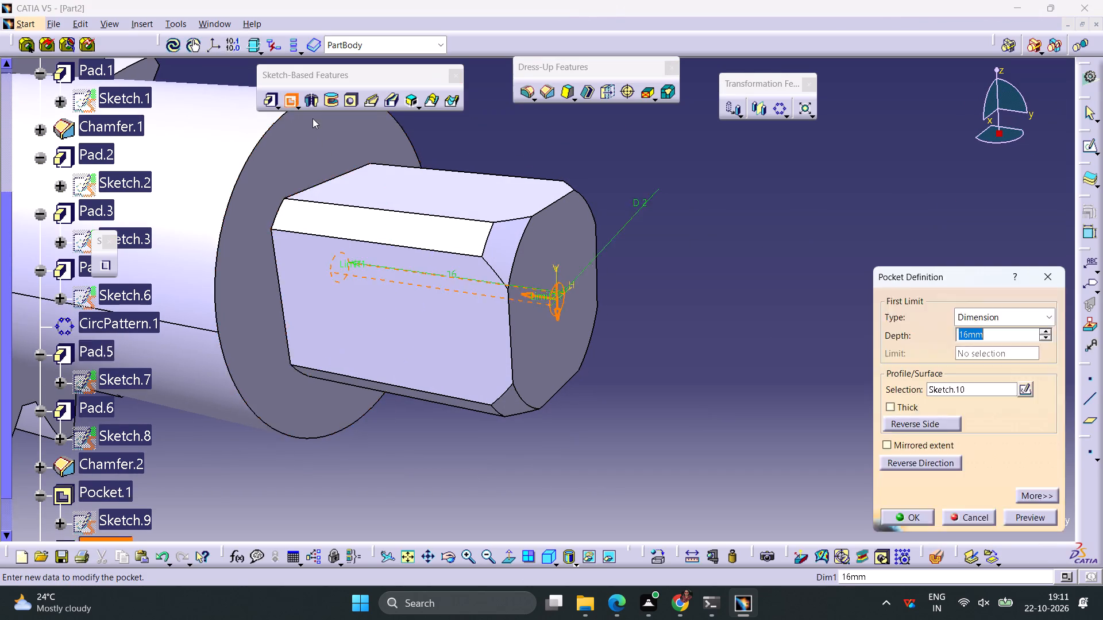
key("2")
key("Return")
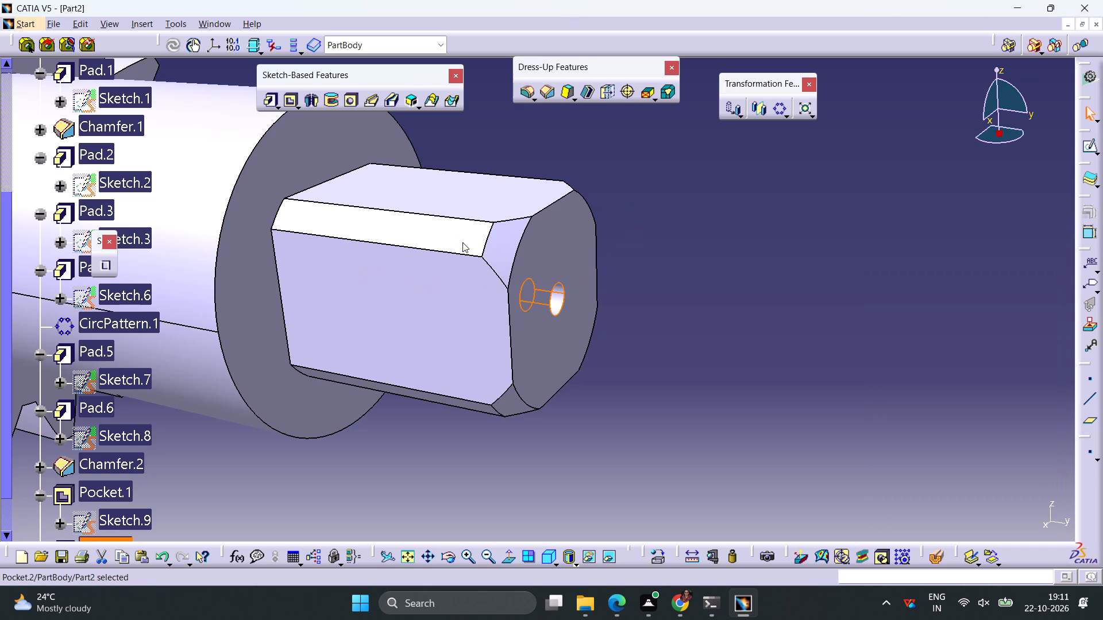
left_click(773, 301)
Start a sketch on the opposite, round end's face and draw a circle about 5 mm in diameter centred on the origin.
scroll(693, 278, "down", 3)
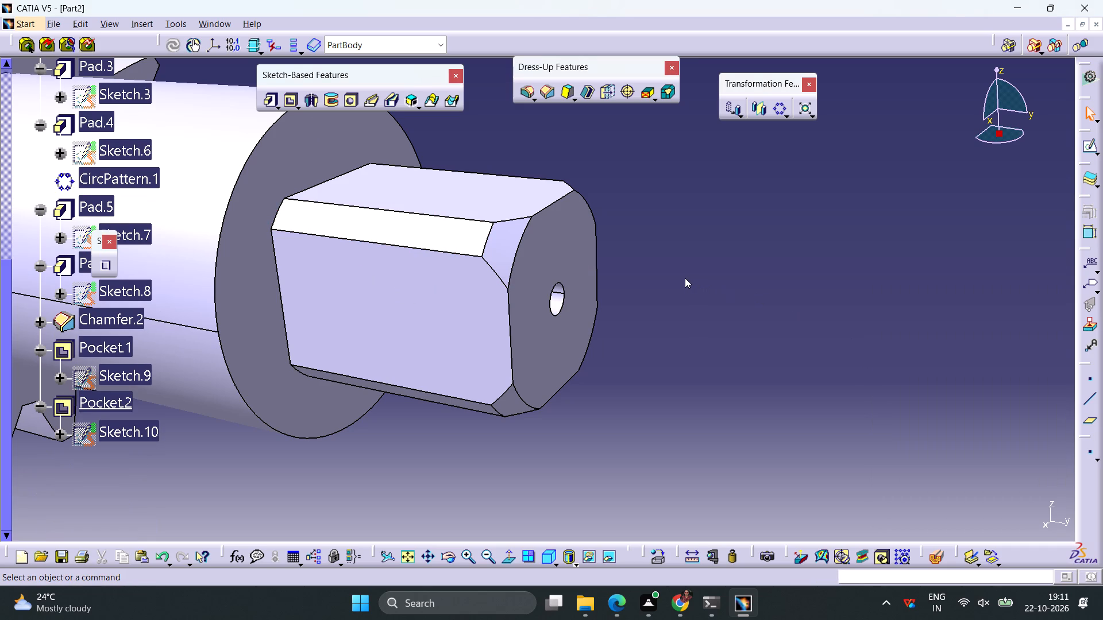
middle_click_drag(684, 278, 679, 375, "ctrl")
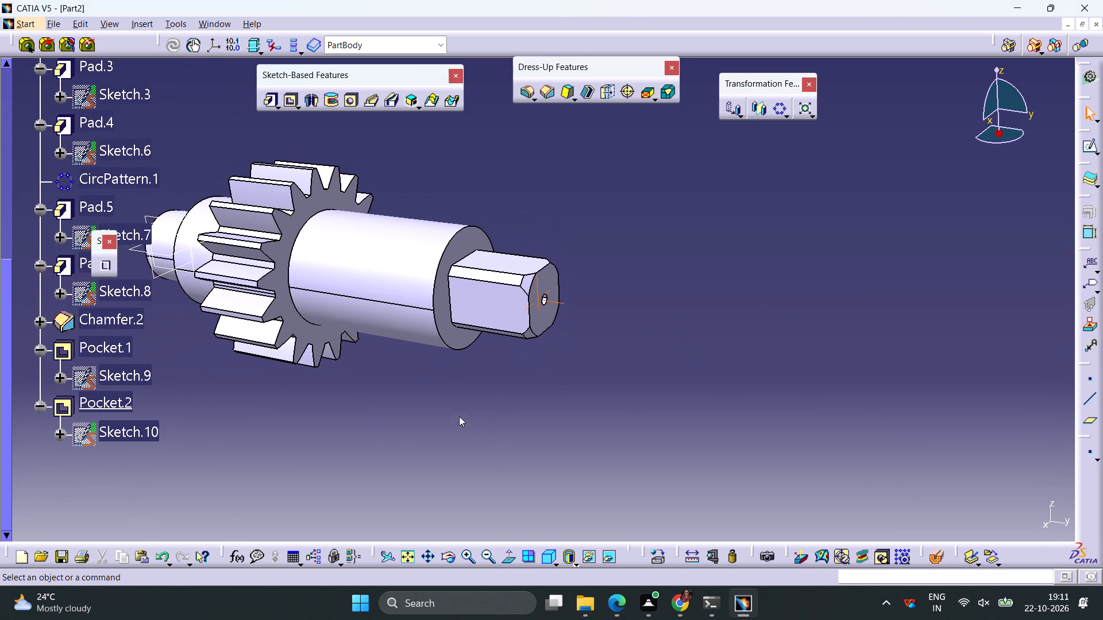
middle_click_drag(418, 365, 570, 373)
right_click_drag(418, 365, 570, 373)
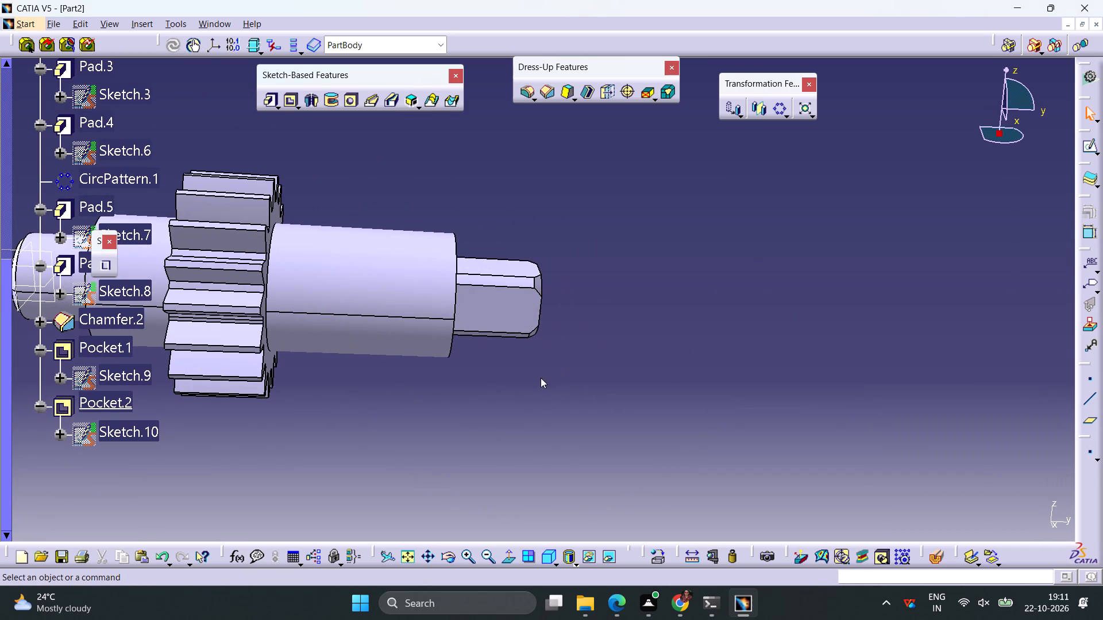
middle_click_drag(377, 413, 633, 388)
middle_click_drag(314, 369, 315, 359)
right_click_drag(314, 369, 315, 359)
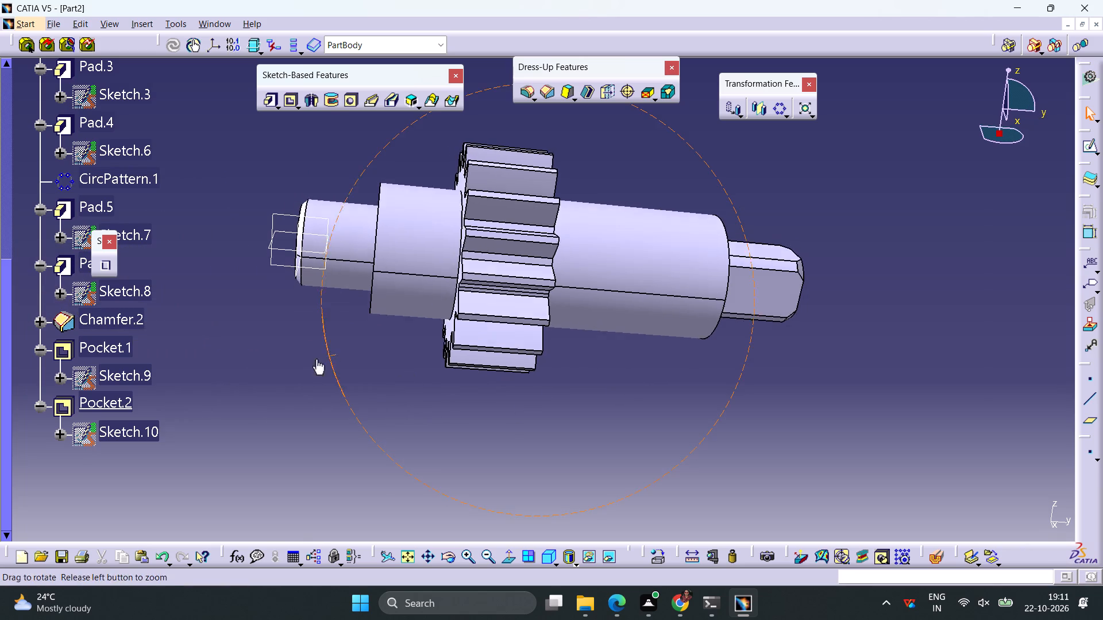
right_click_drag(315, 359, 460, 370)
middle_click_drag(315, 359, 460, 370)
left_click(422, 243)
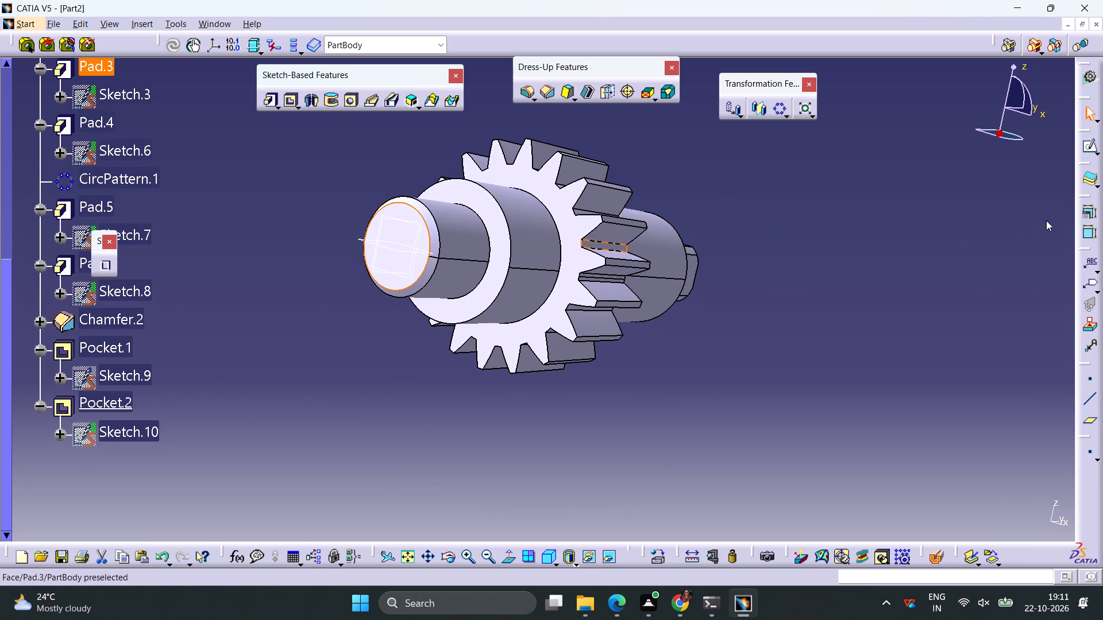
left_click(1090, 149)
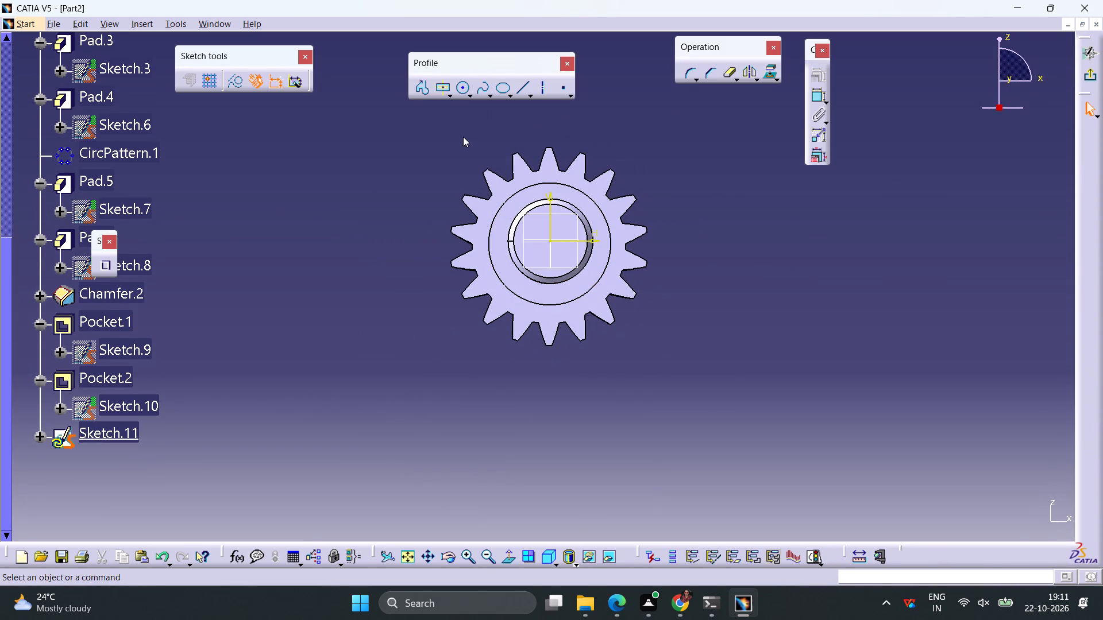
left_click(460, 91)
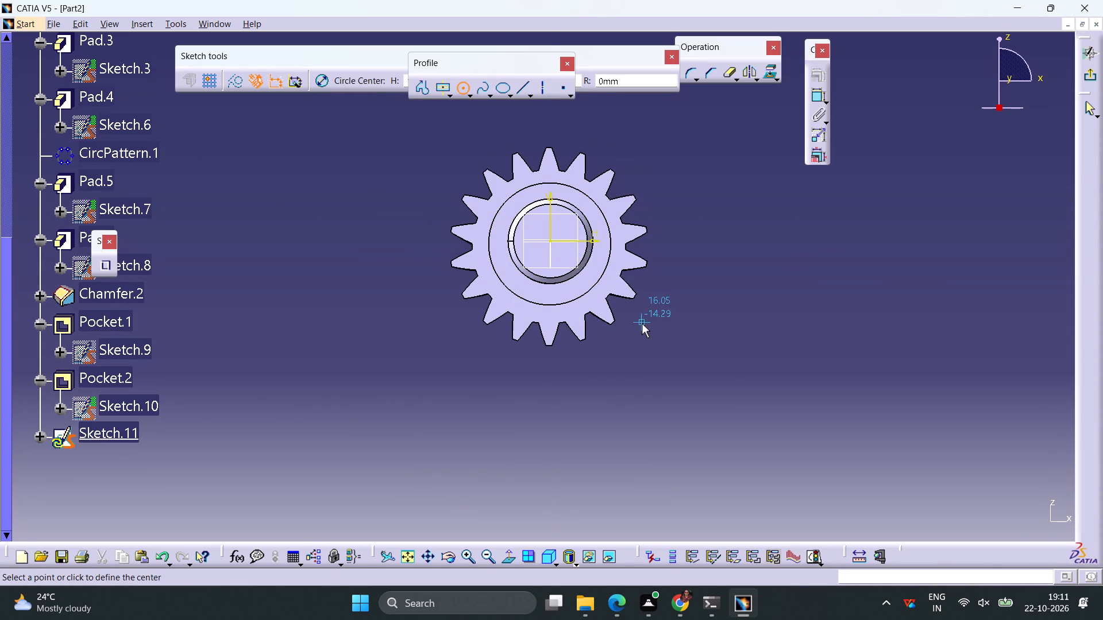
middle_click_drag(642, 324, 651, 246, "ctrl")
middle_click_drag(644, 221, 635, 374)
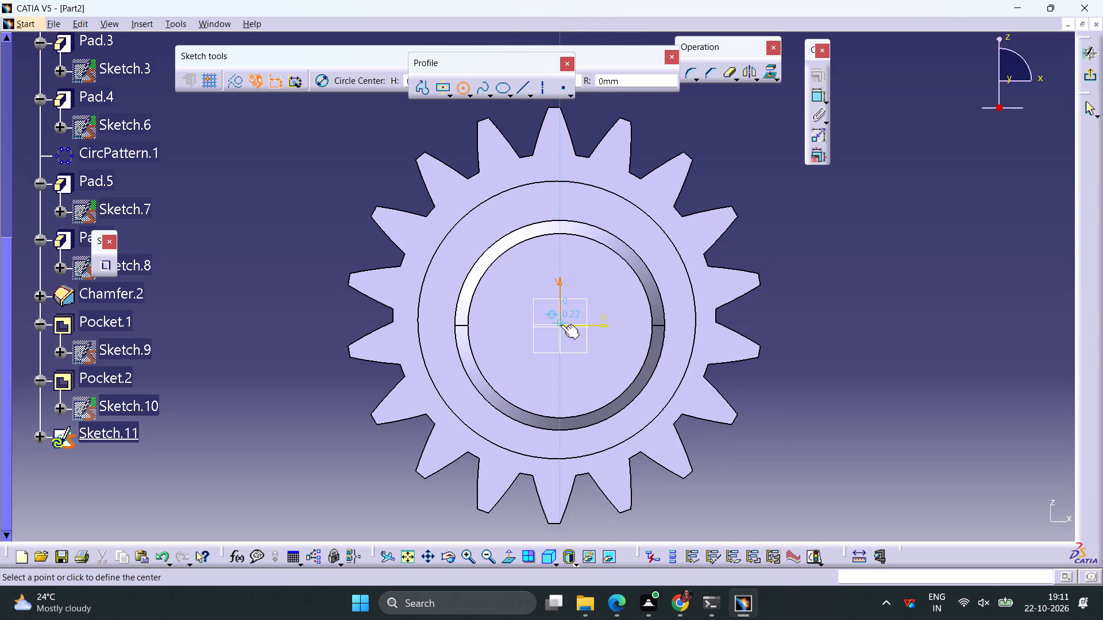
left_click(561, 326)
left_click(584, 294)
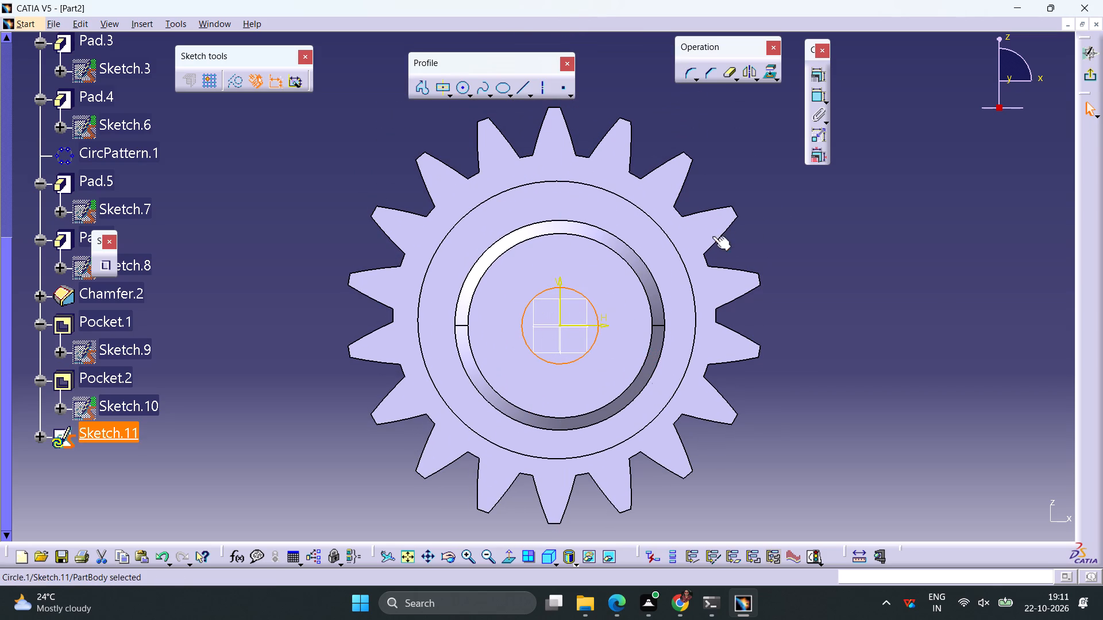
Dimension the new circle's diameter, set it to 2 mm, and exit the sketch.
left_click(815, 97)
left_click(797, 307)
double_click(803, 306)
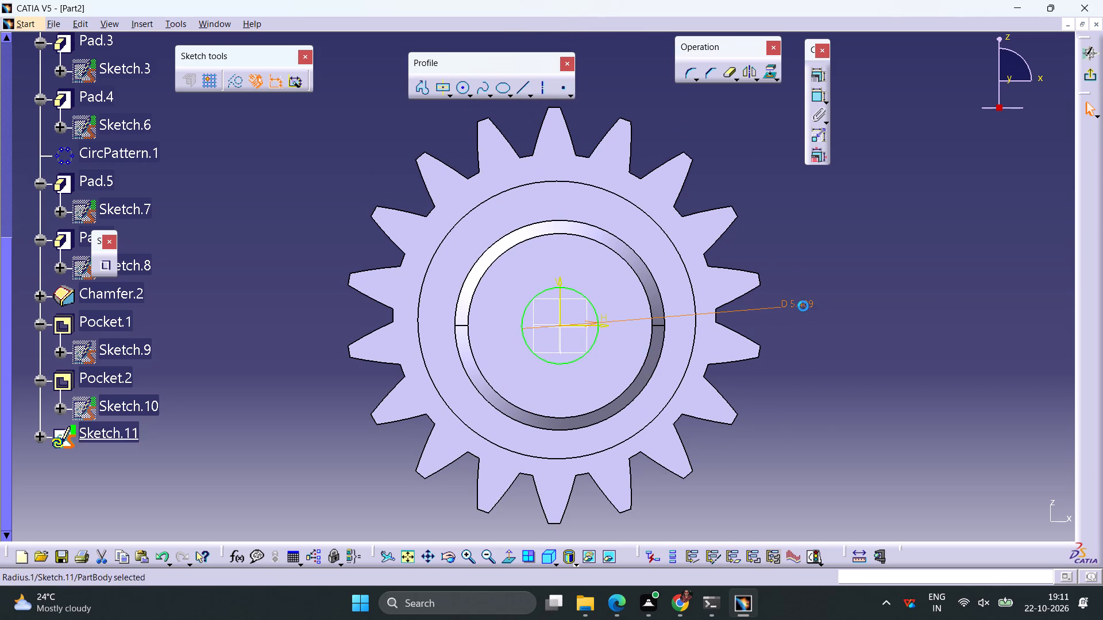
key("2")
key("Return")
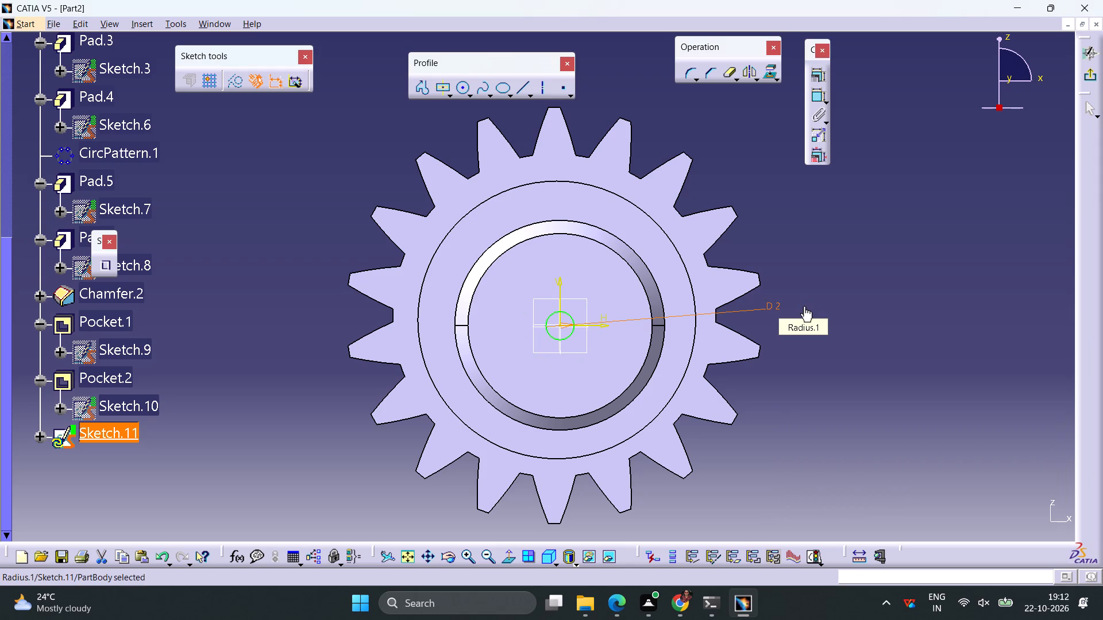
left_click(1089, 75)
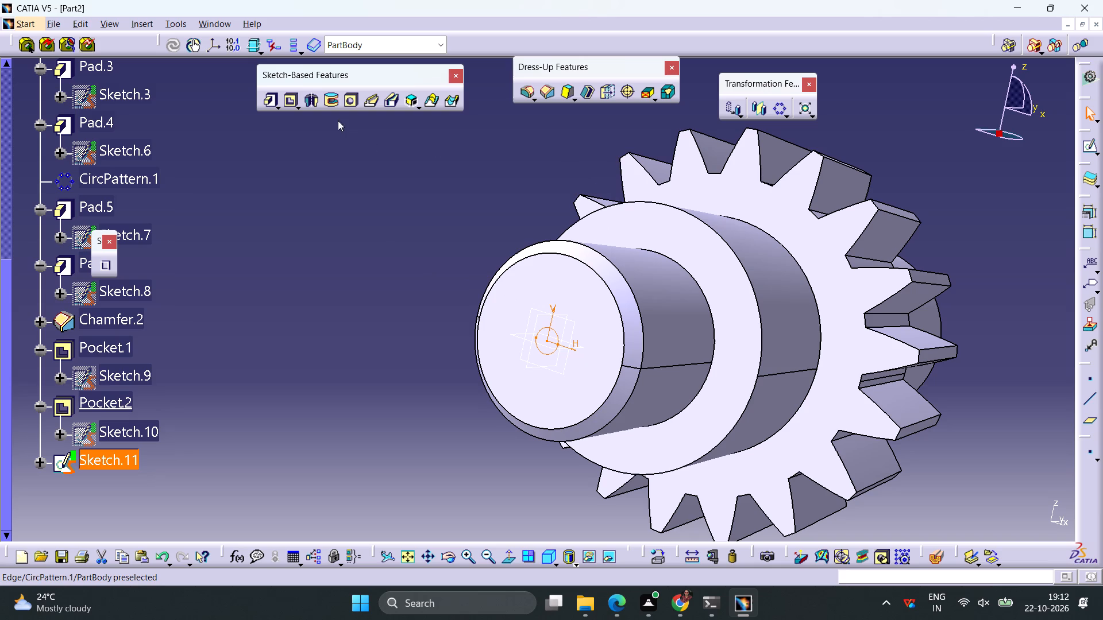
Pocket the 2 mm circle 2 mm deep into the shaft's round end face.
right_click(288, 101)
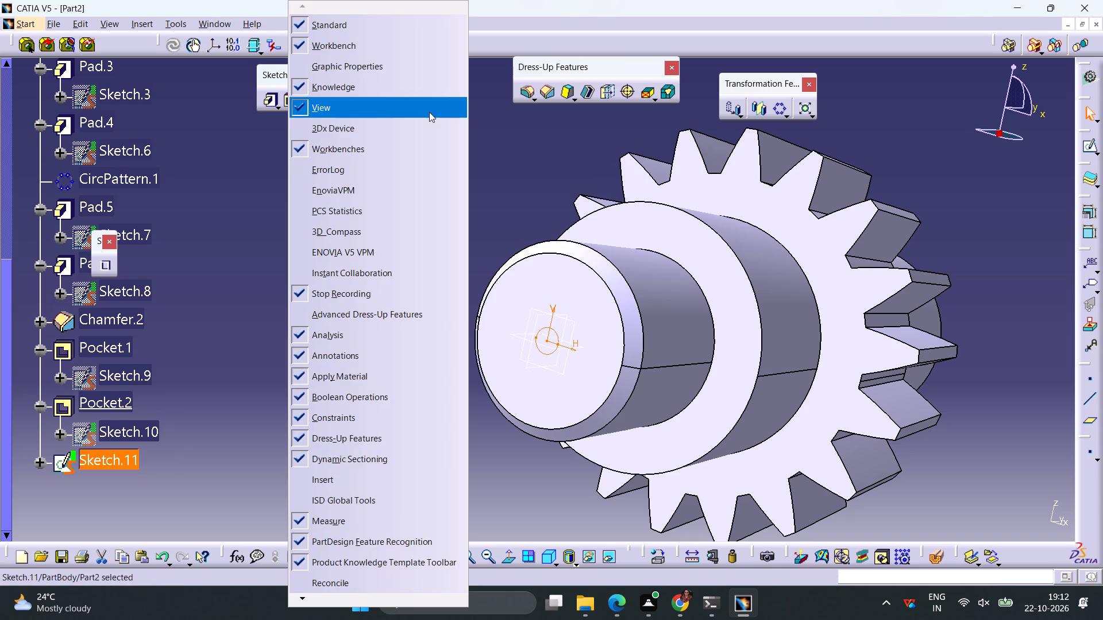
left_click(536, 177)
left_click(290, 104)
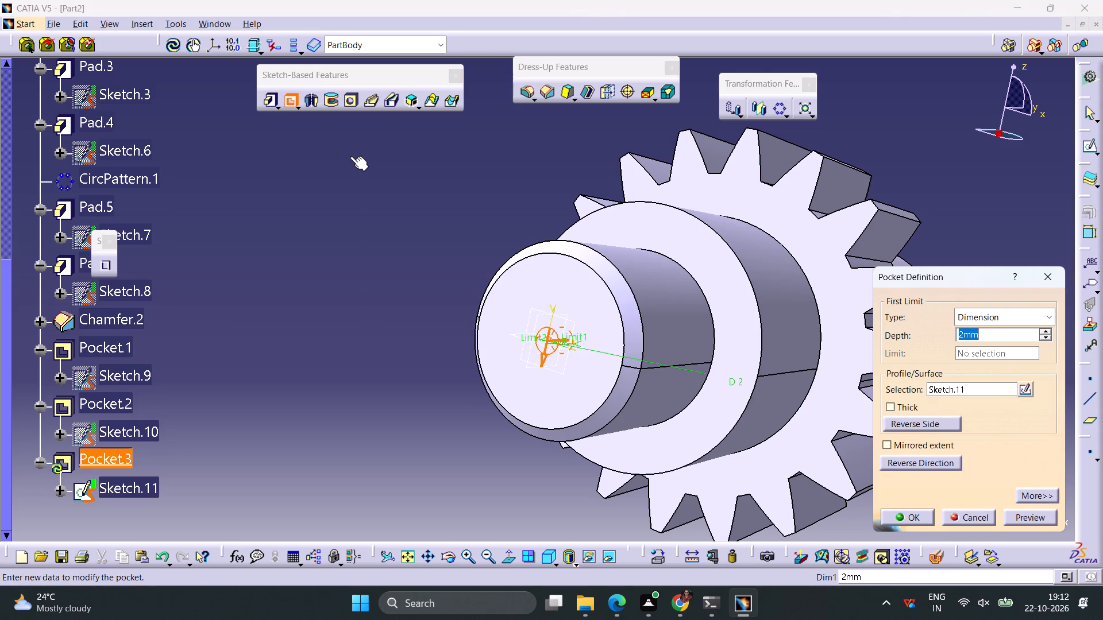
left_click(899, 517)
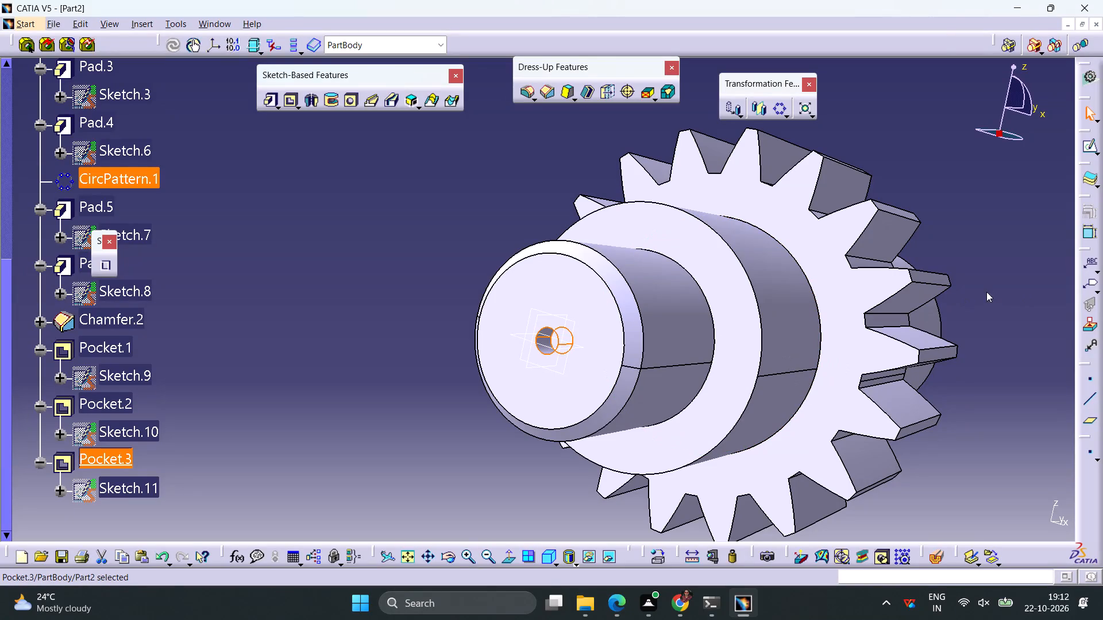
Fillet the edge where the shorter cylinder on the round-end side meets the gear face with a 3 mm radius.
scroll(957, 266, "down", 2)
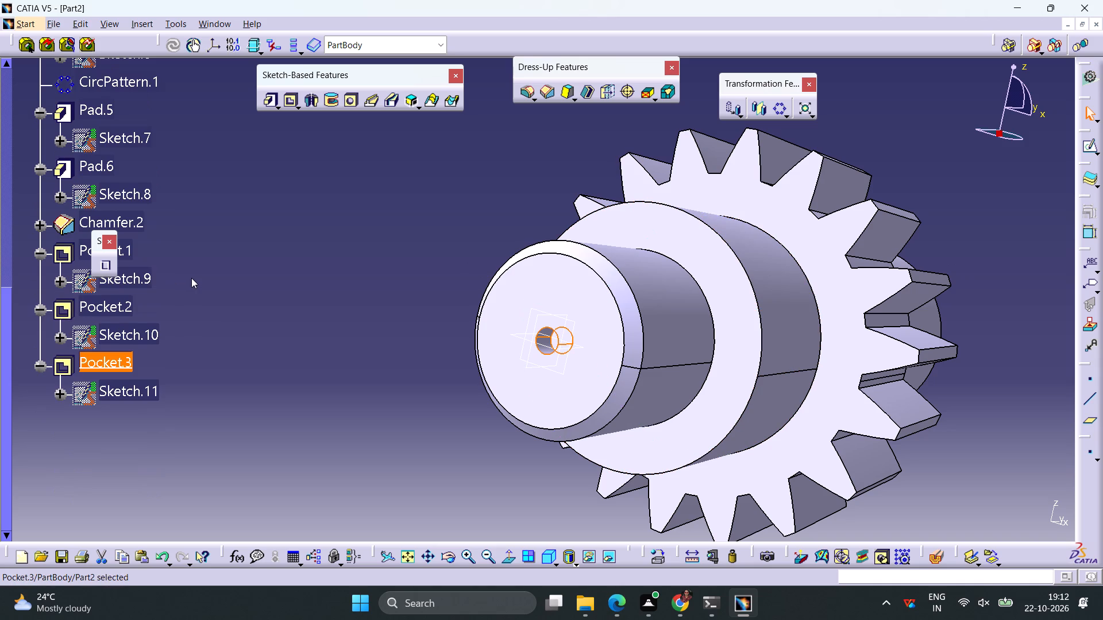
scroll(192, 277, "up", 2)
left_click(405, 280)
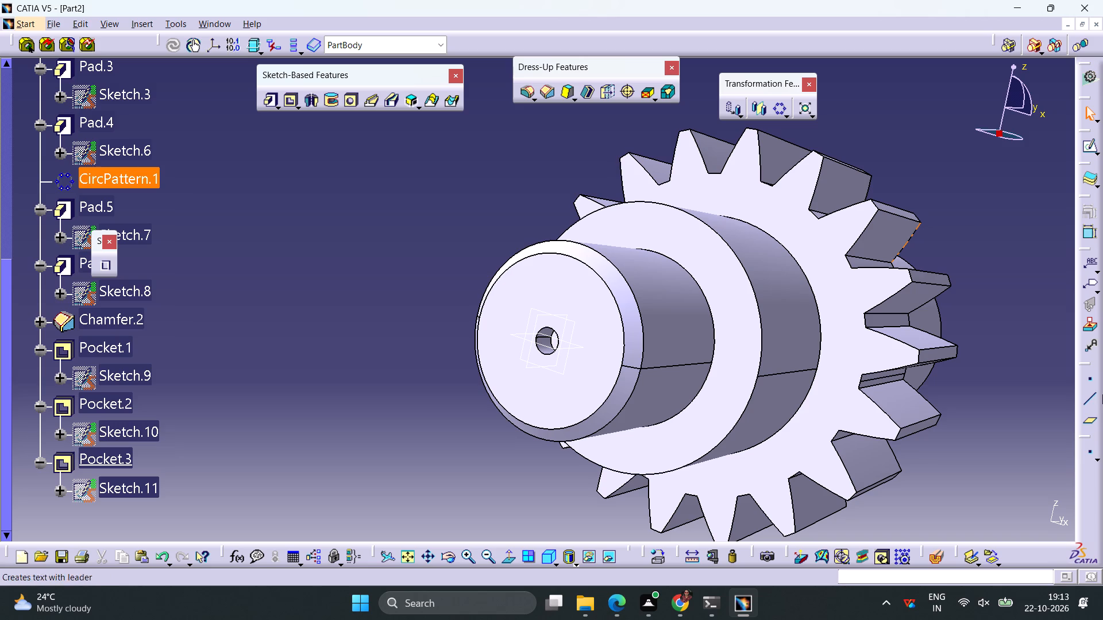
middle_click_drag(967, 239, 968, 262, "ctrl")
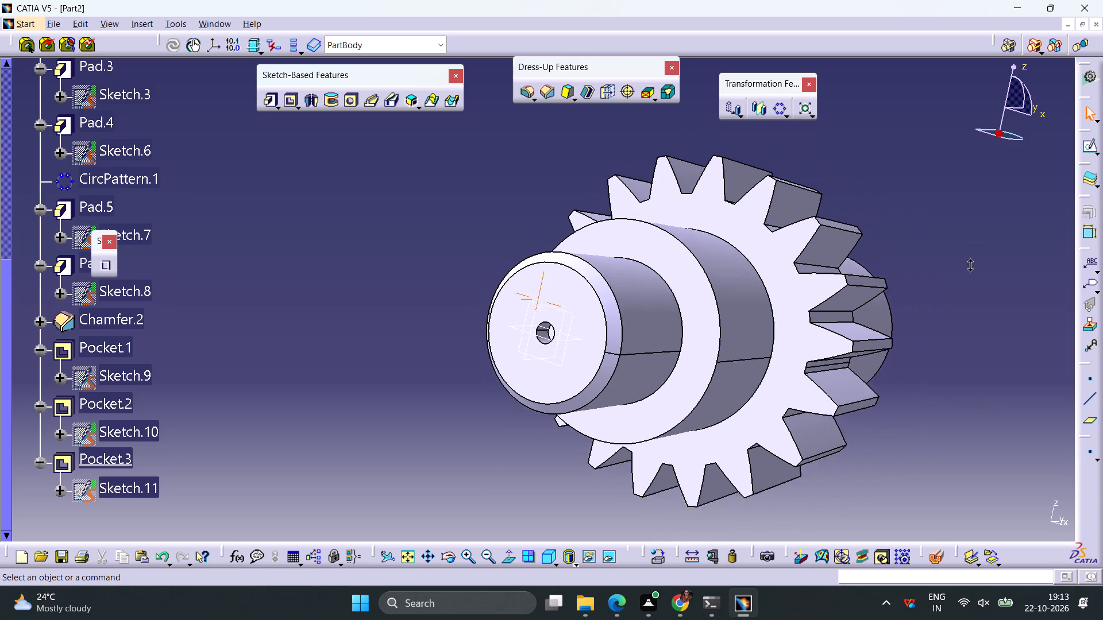
middle_click_drag(968, 262, 967, 272, "ctrl")
middle_click_drag(927, 281, 728, 313)
right_click_drag(927, 281, 728, 313)
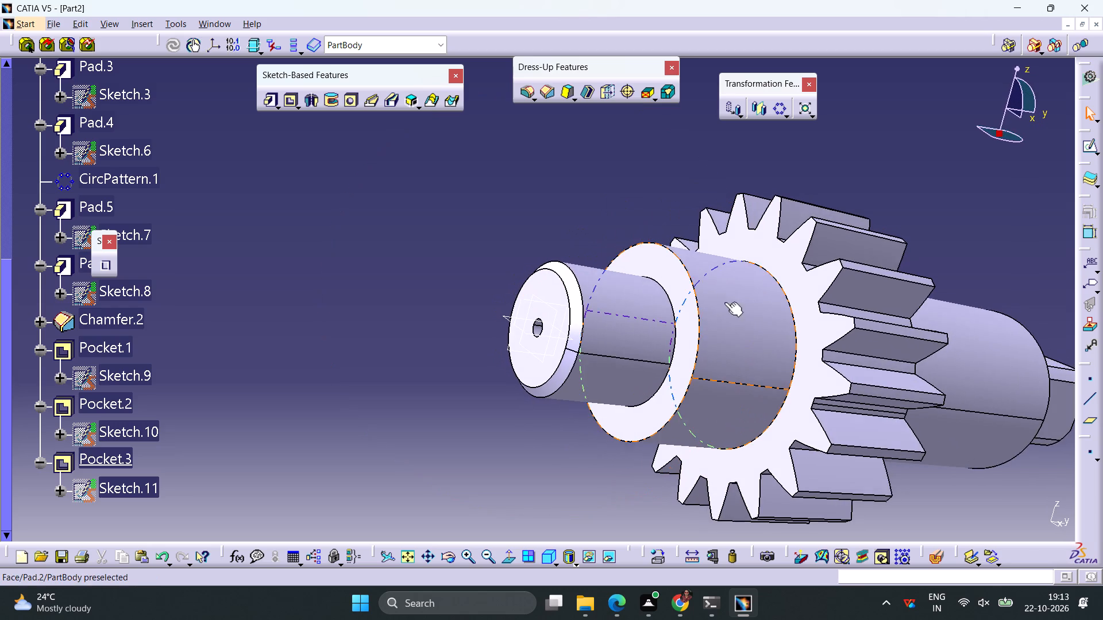
middle_click_drag(659, 200, 655, 226, "ctrl")
middle_click_drag(886, 275, 825, 230)
middle_click_drag(367, 320, 369, 344)
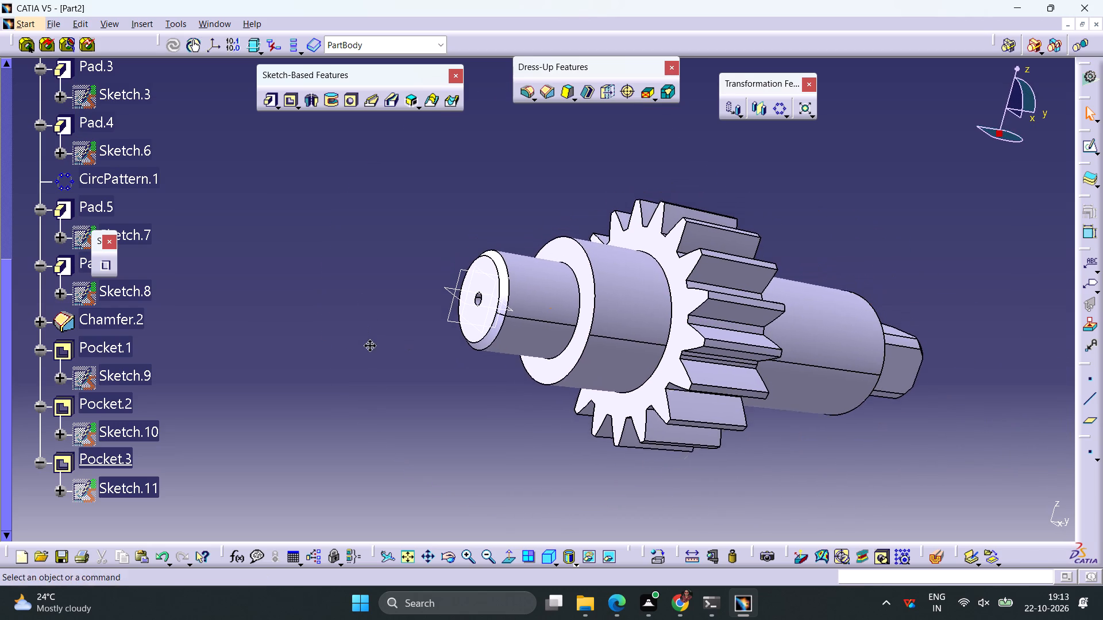
middle_click_drag(369, 344, 391, 416)
right_click_drag(369, 344, 393, 420)
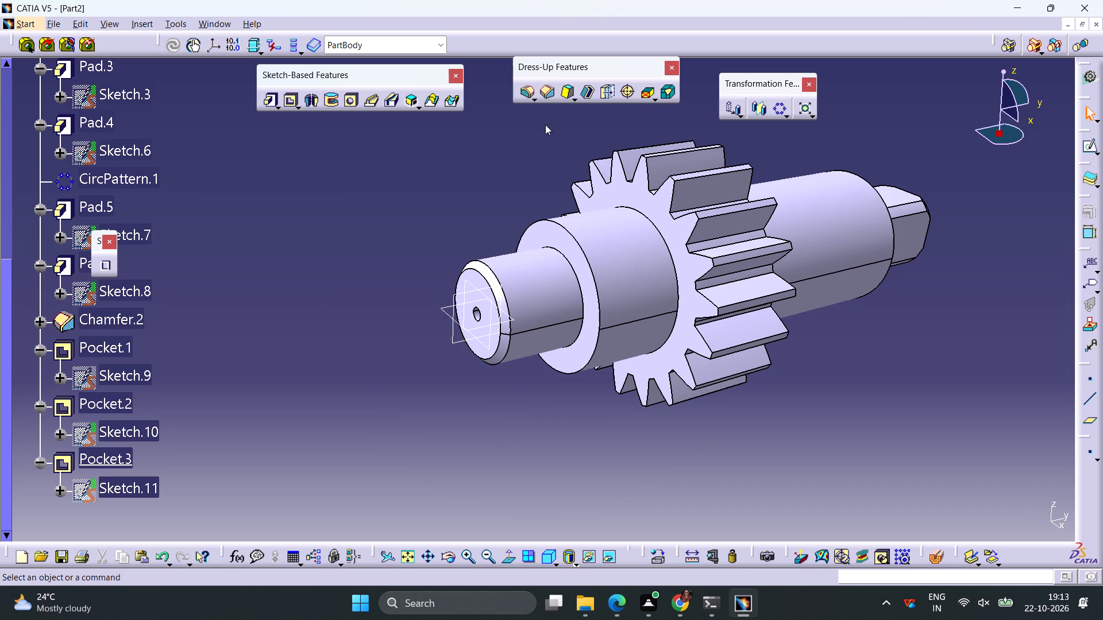
left_click(524, 95)
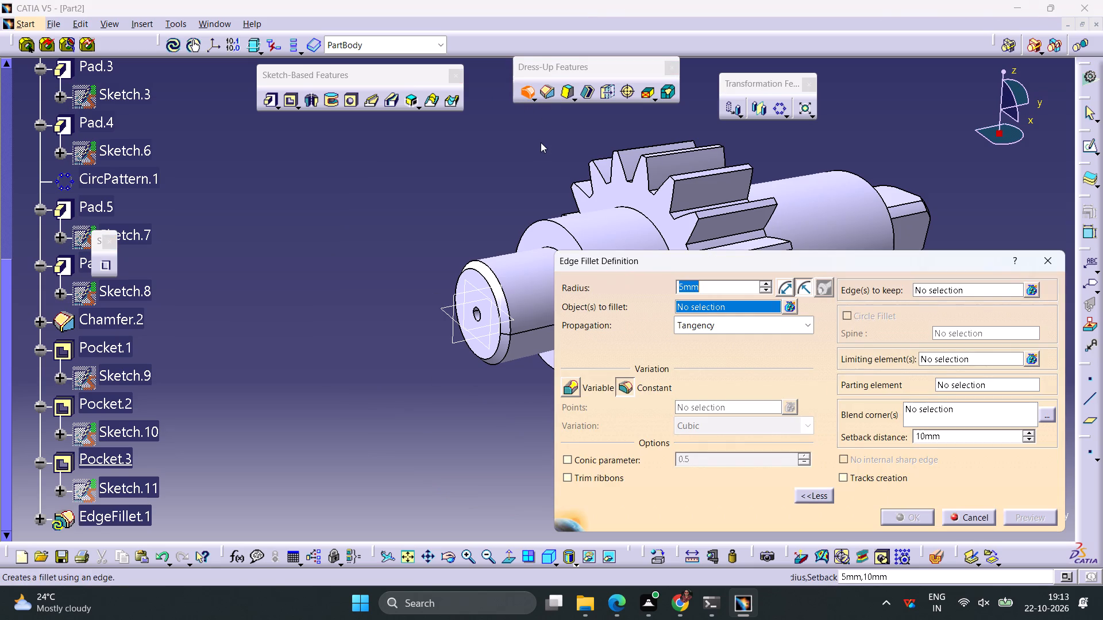
left_click(646, 217)
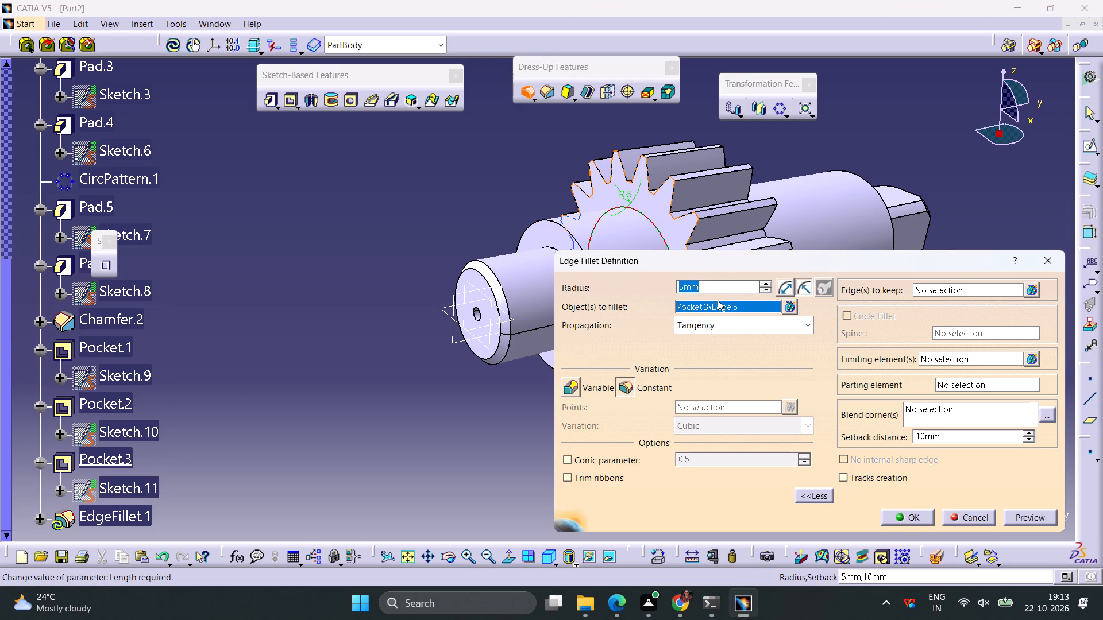
key("3")
key("Return")
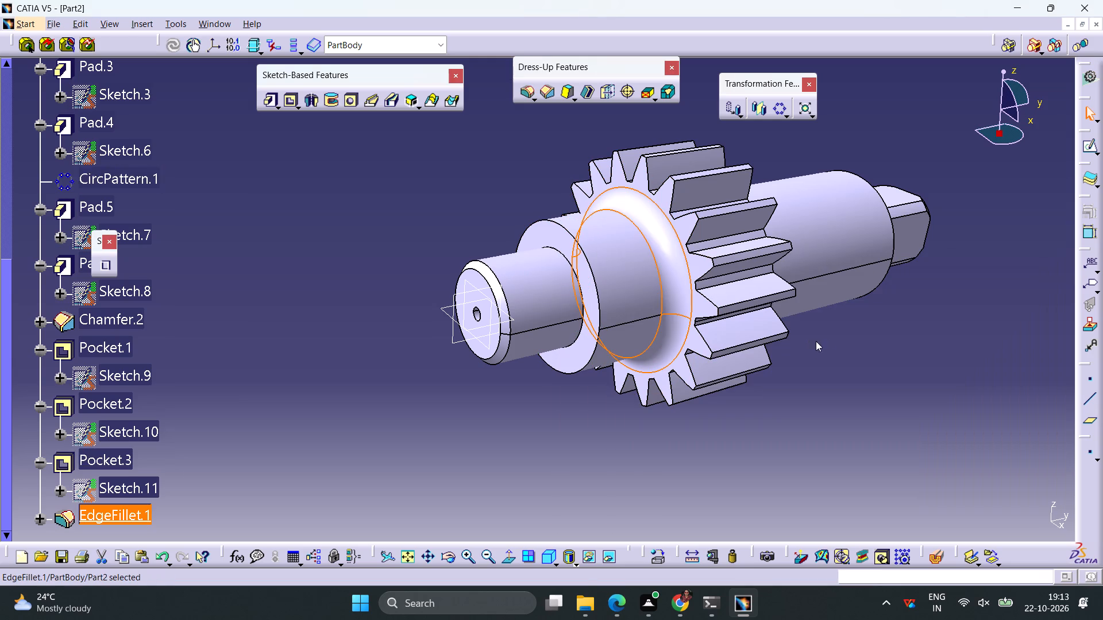
Fillet the edge where the long cylinder on the square-end side meets the gear's opposite face with a 3 mm radius.
scroll(828, 341, "down", 4)
scroll(822, 344, "up", 3)
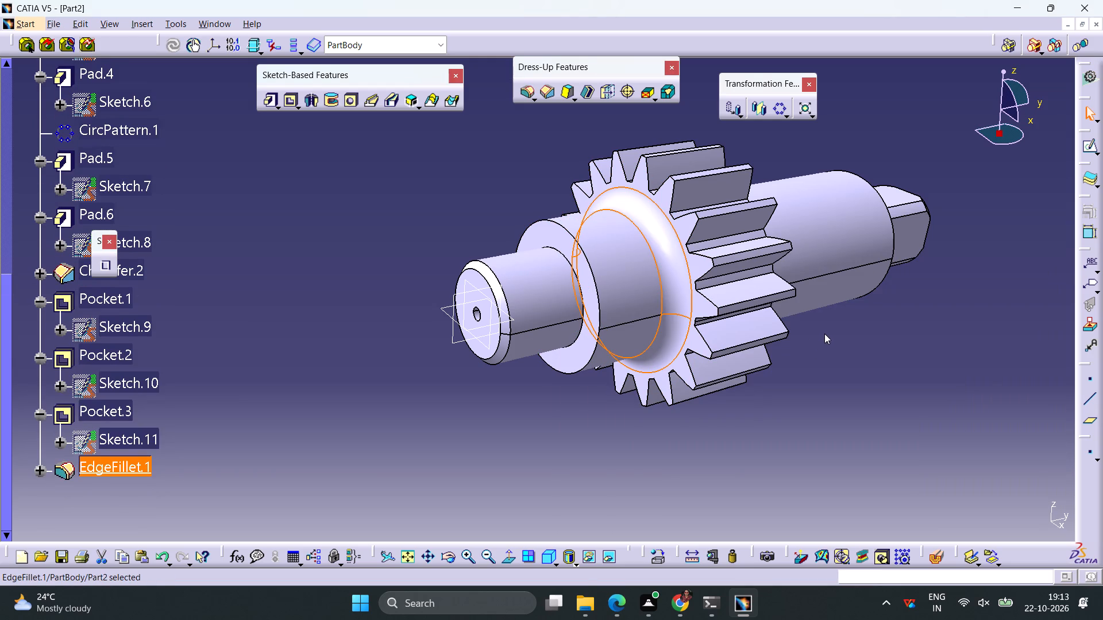
left_click(830, 351)
middle_click_drag(850, 348, 847, 377, "ctrl")
middle_click_drag(837, 371, 837, 374)
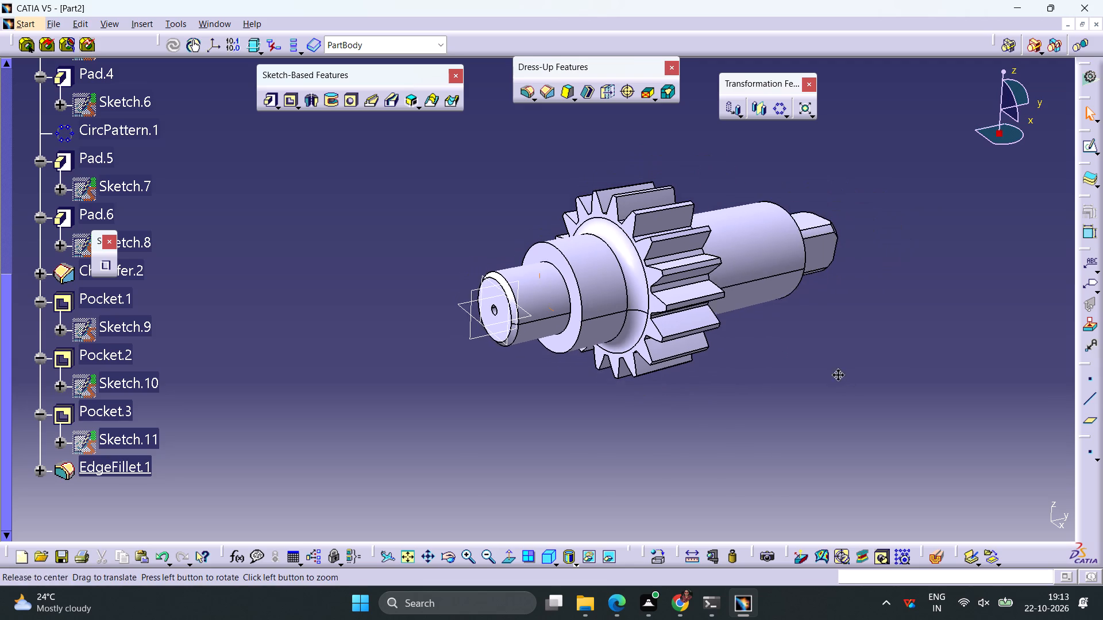
middle_click_drag(837, 374, 561, 362)
right_click_drag(781, 373, 561, 362)
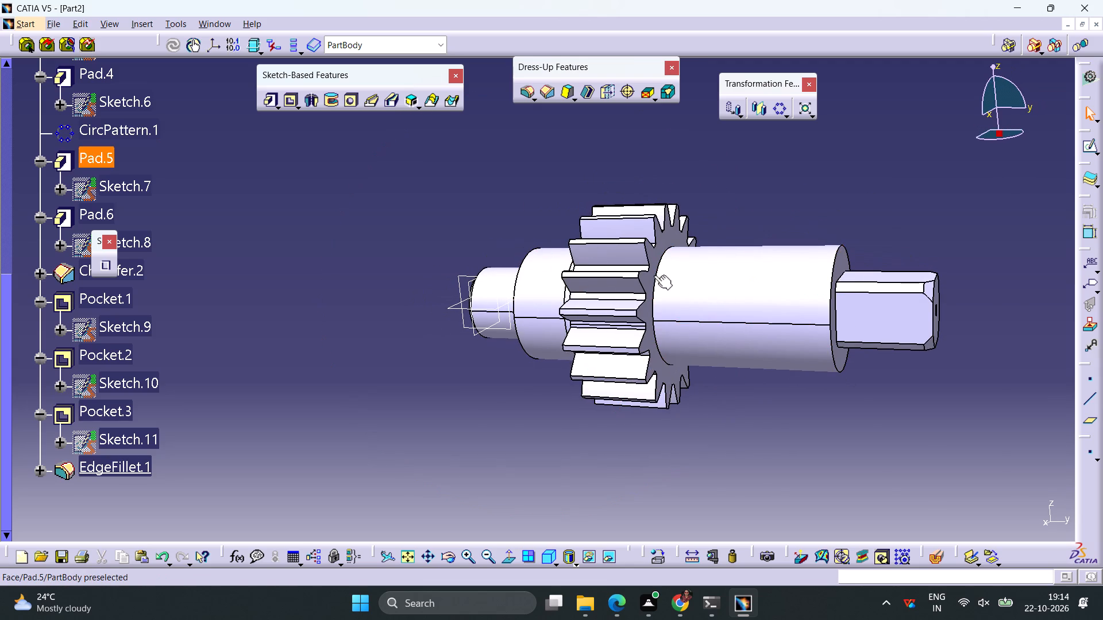
left_click(654, 275)
left_click(525, 97)
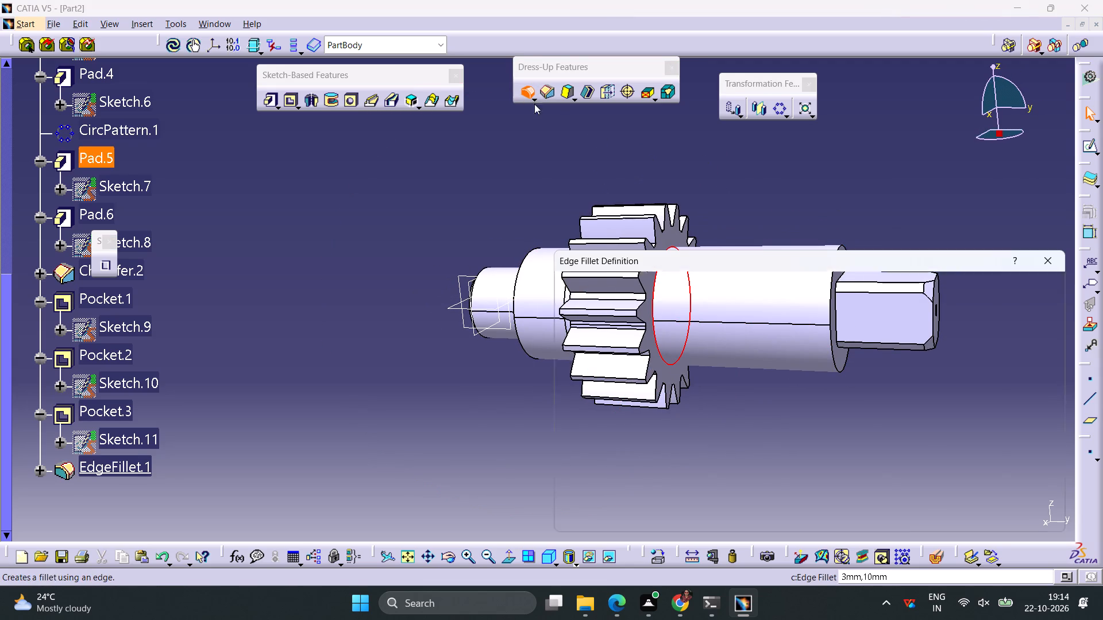
left_click(906, 516)
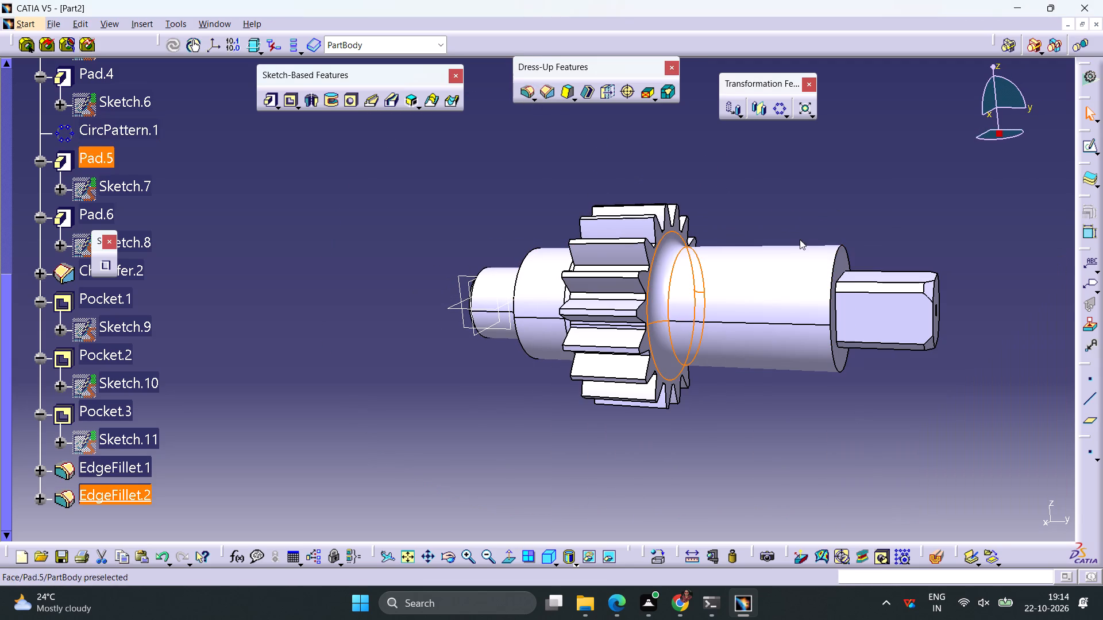
left_click(784, 208)
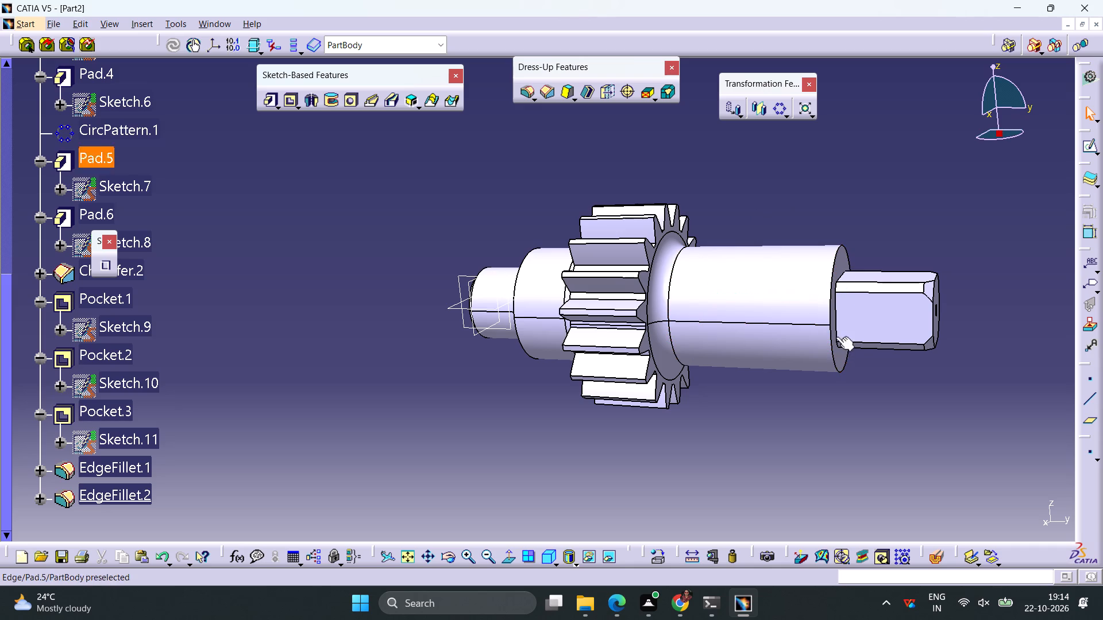
Save the part as Part2 in CATPart format in the internship folder.
left_click(55, 24)
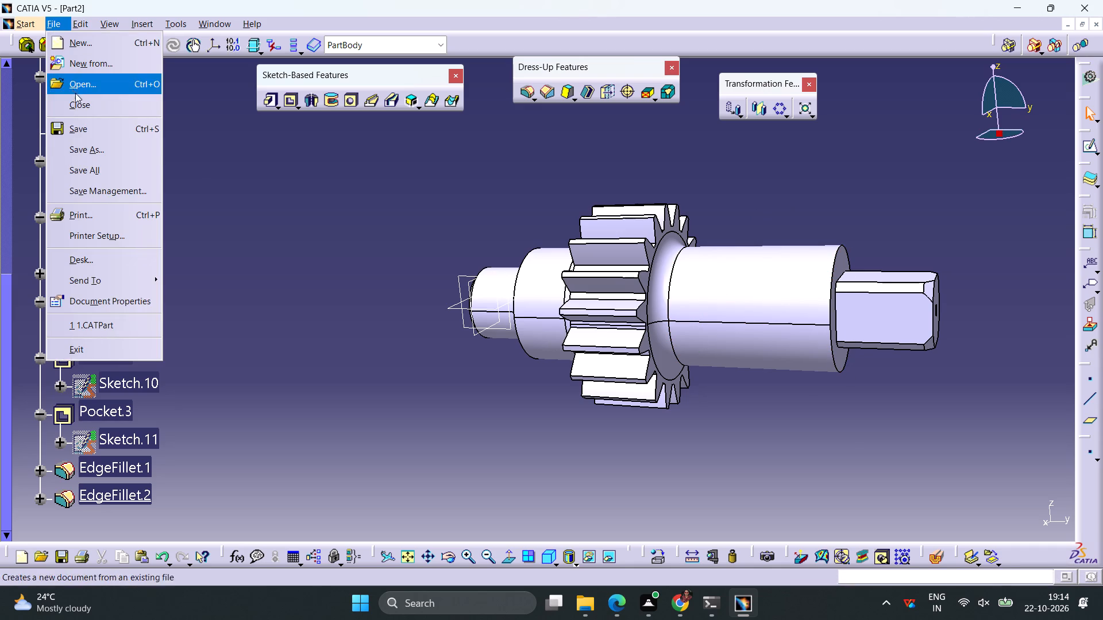
left_click(103, 146)
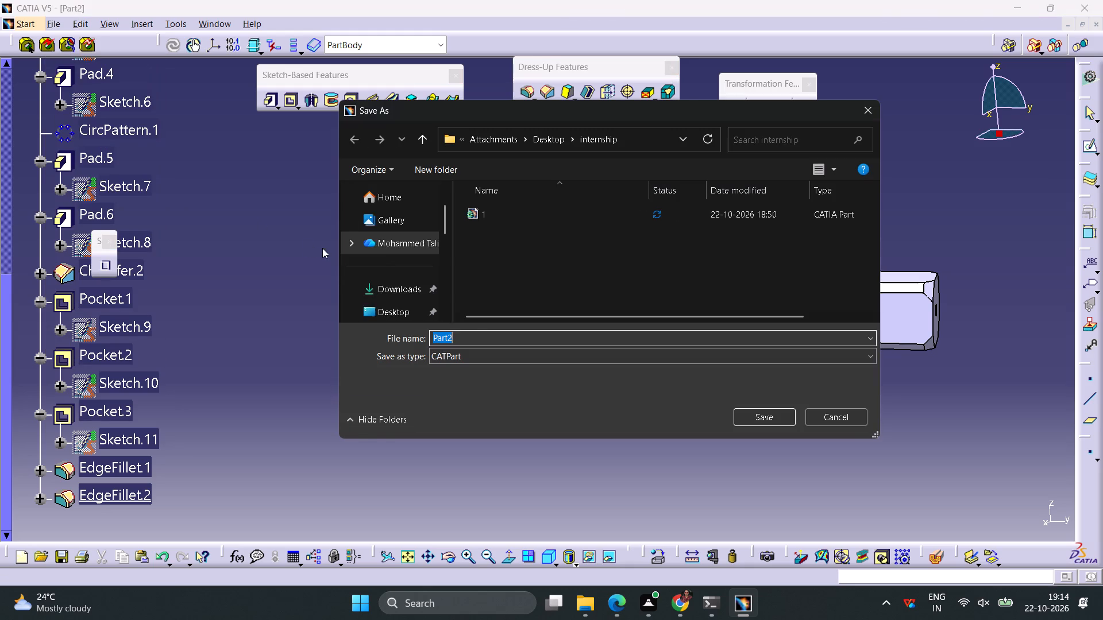
left_click(738, 414)
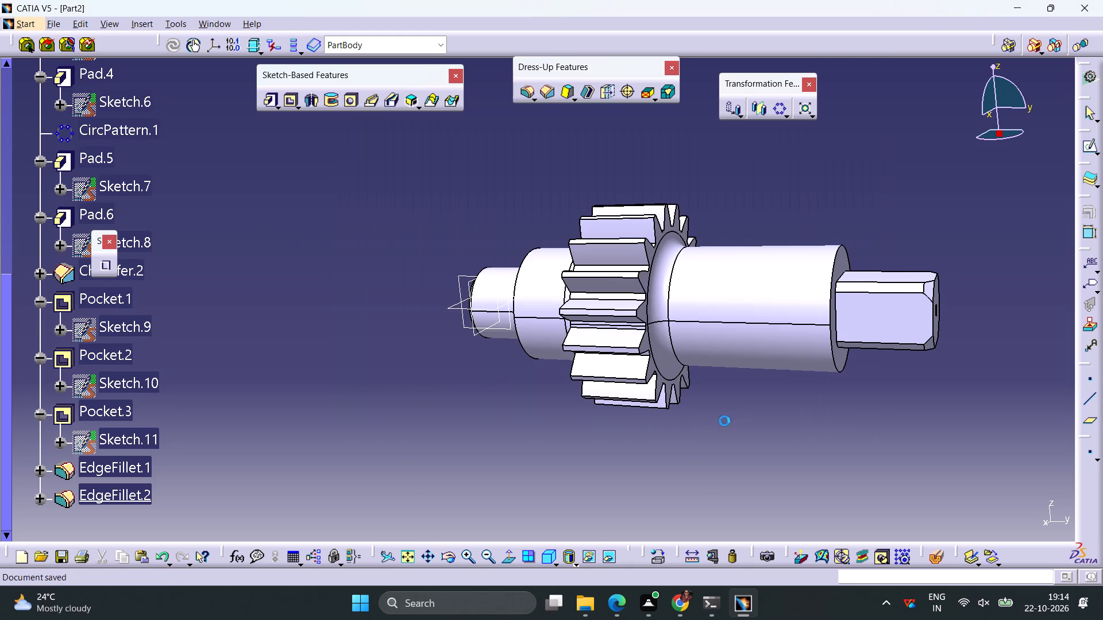
Save a copy of the part as Part2 in igs format in the same internship folder.
left_click(60, 26)
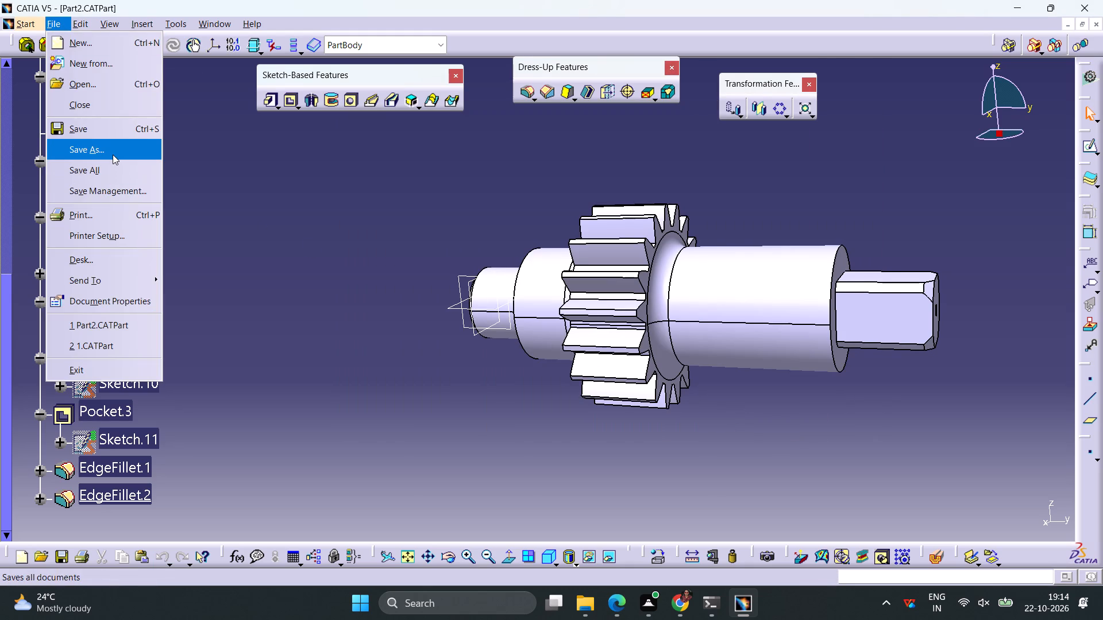
left_click(113, 154)
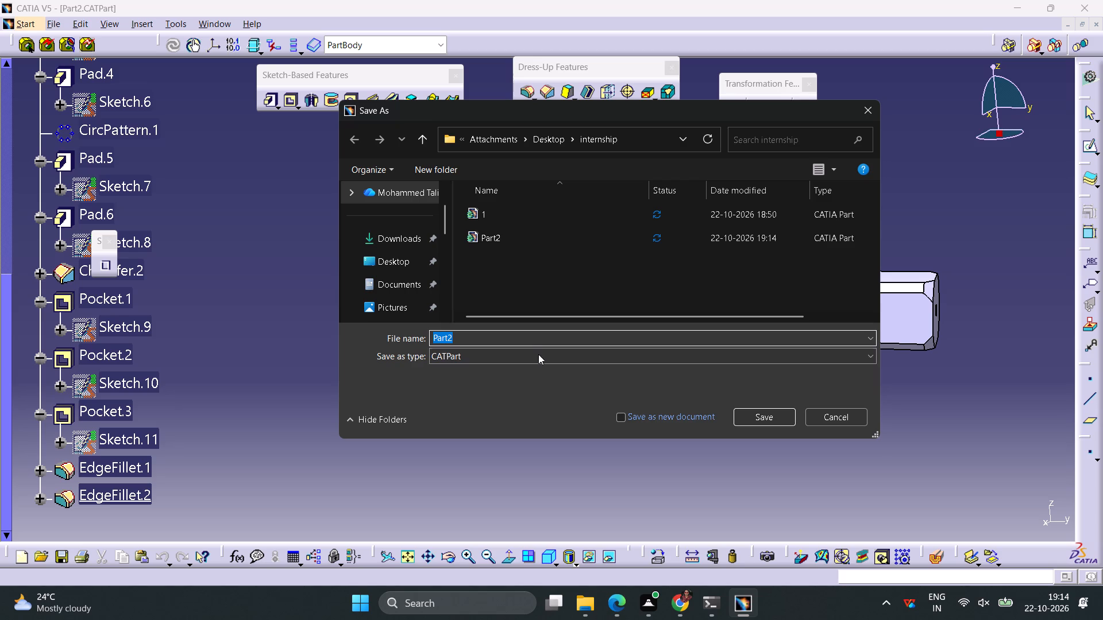
left_click(538, 354)
left_click(464, 392)
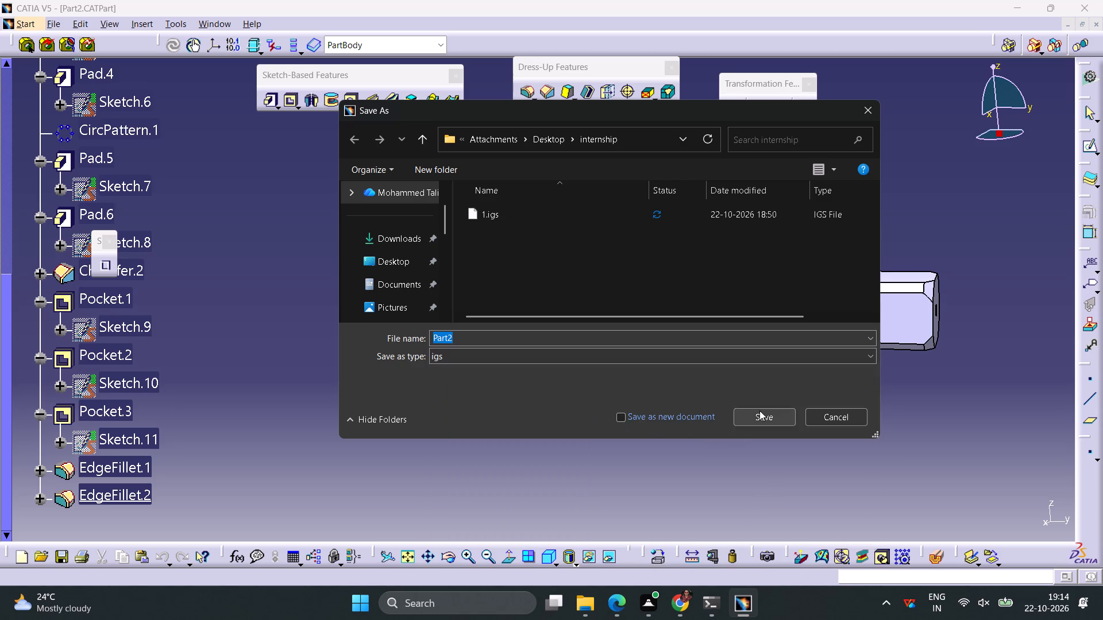
left_click(758, 418)
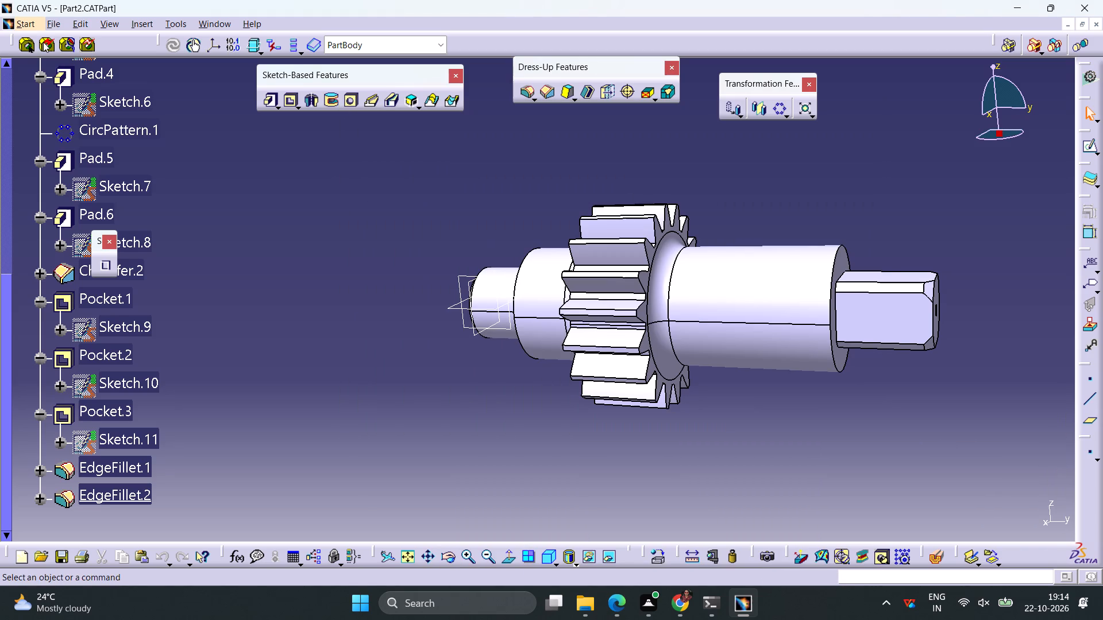
Create a new drawing with the ISO standard and an A0 ISO landscape sheet.
left_click(37, 26)
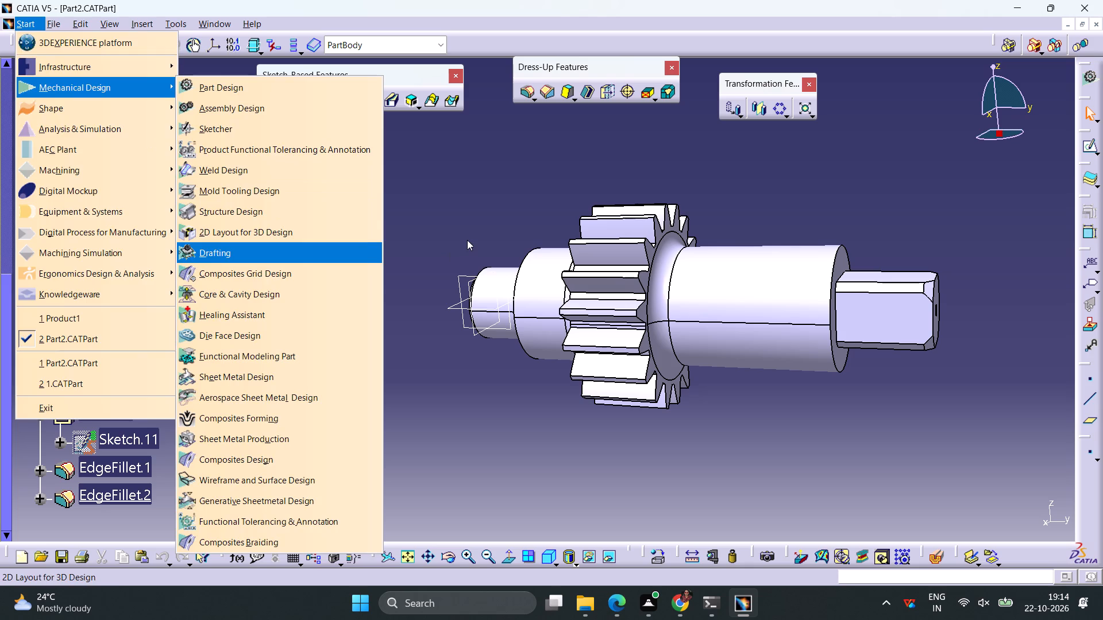
left_click(467, 240)
key("ctrl+n")
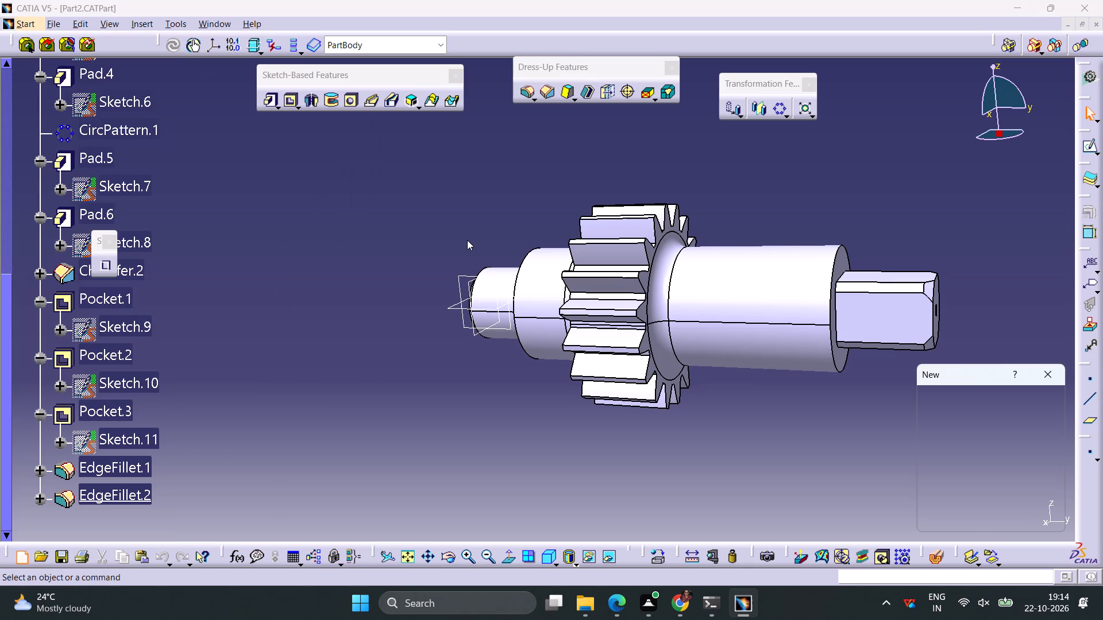
key("d")
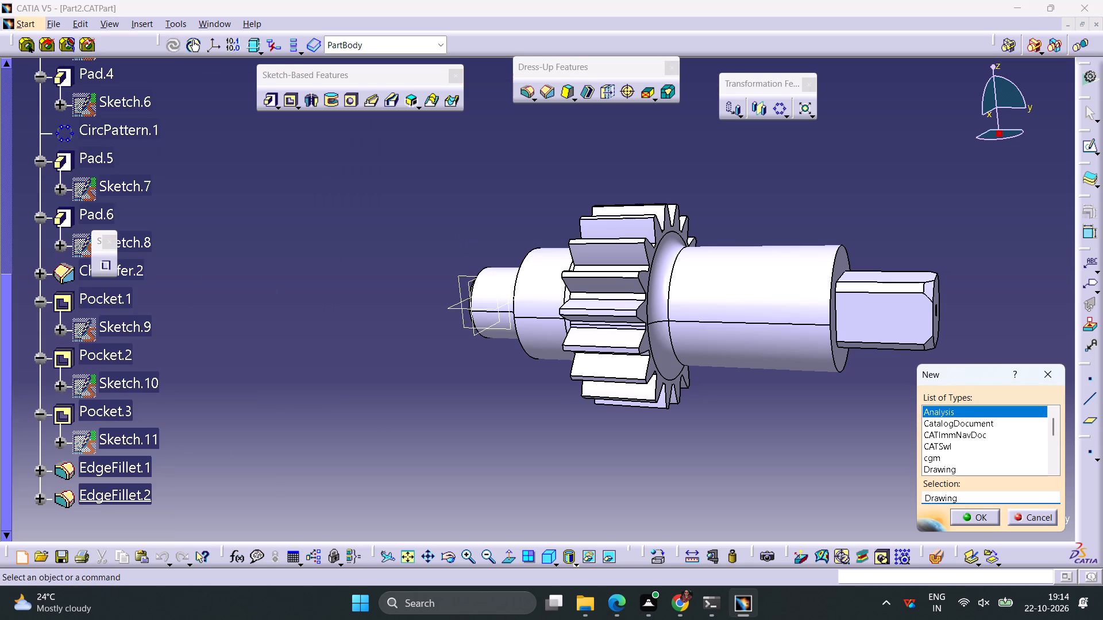
key("Return")
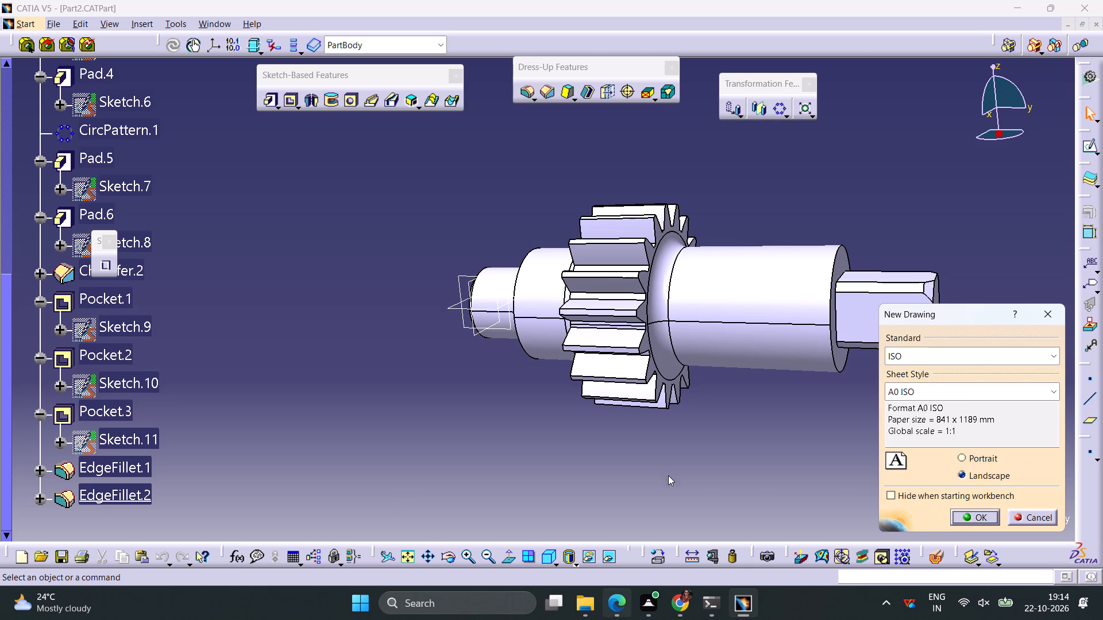
left_click(963, 518)
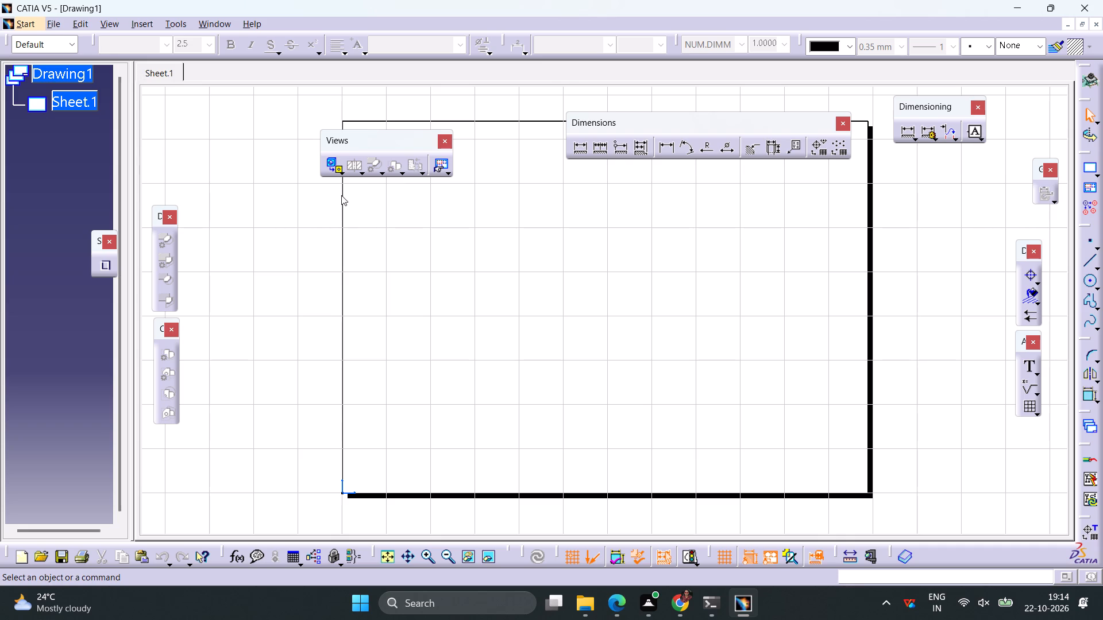
Generate a front view of Part2 from a reference plane showing the shaft lengthwise, placed near the middle of the sheet.
left_click(176, 25)
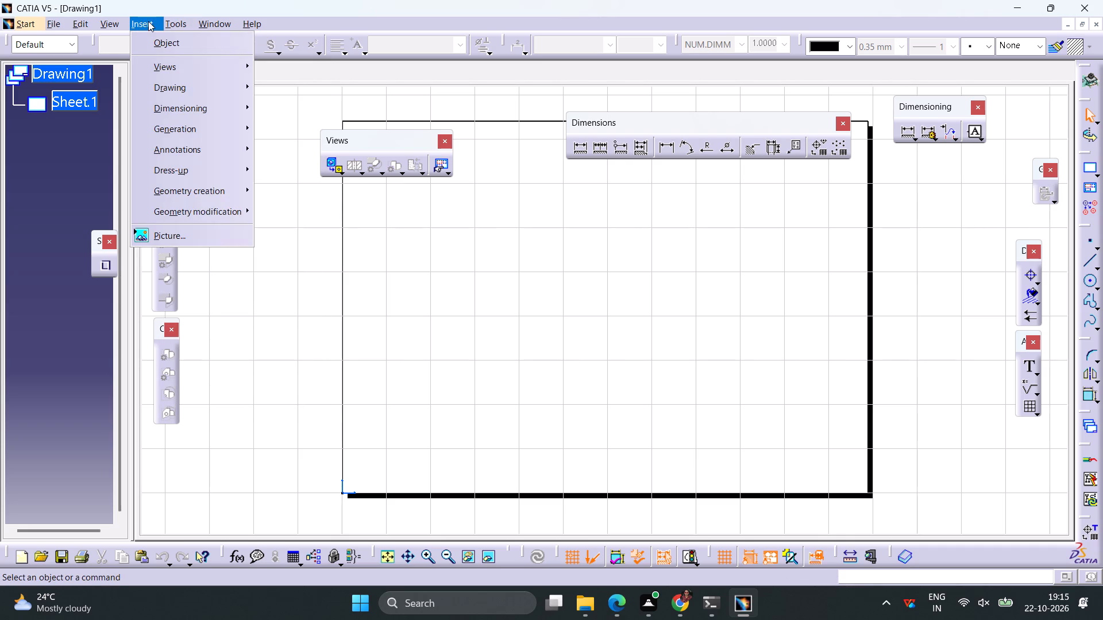
left_click(333, 165)
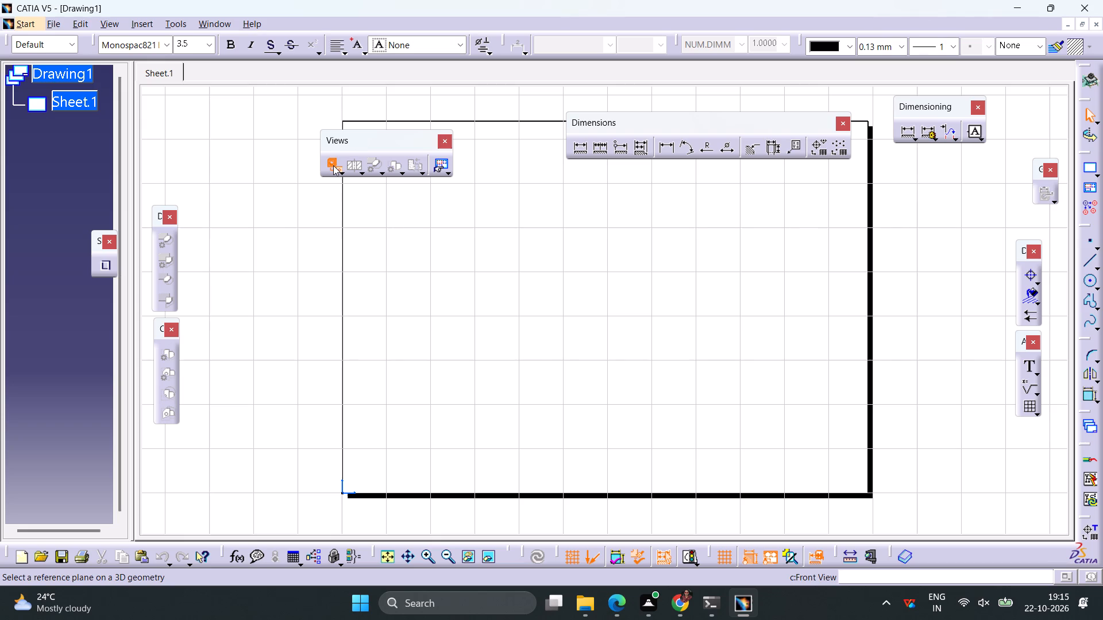
left_click(220, 25)
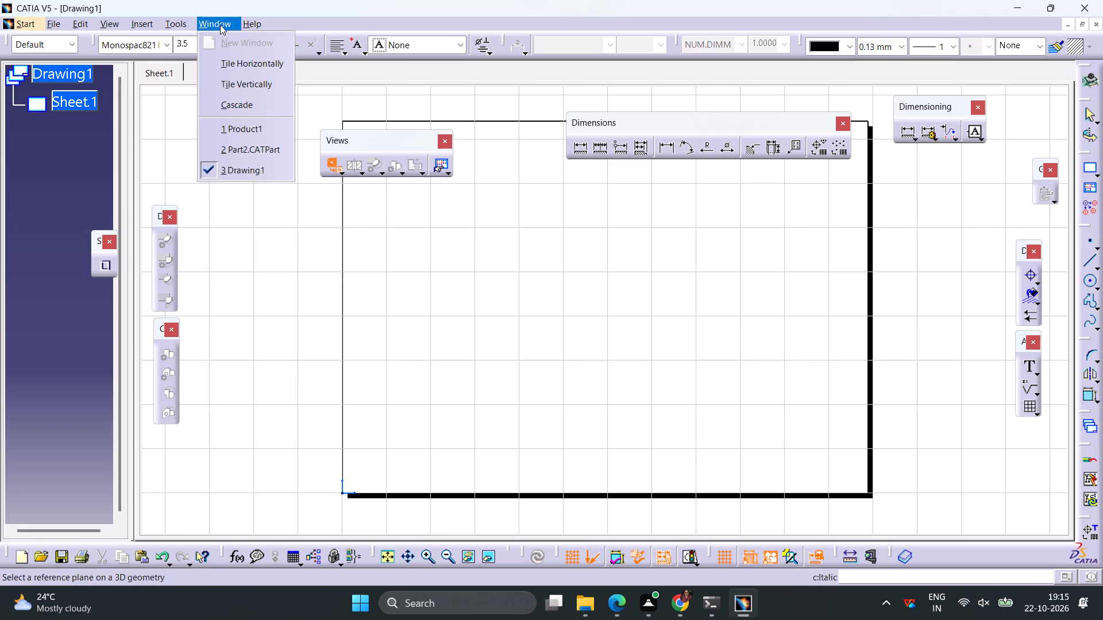
left_click(259, 145)
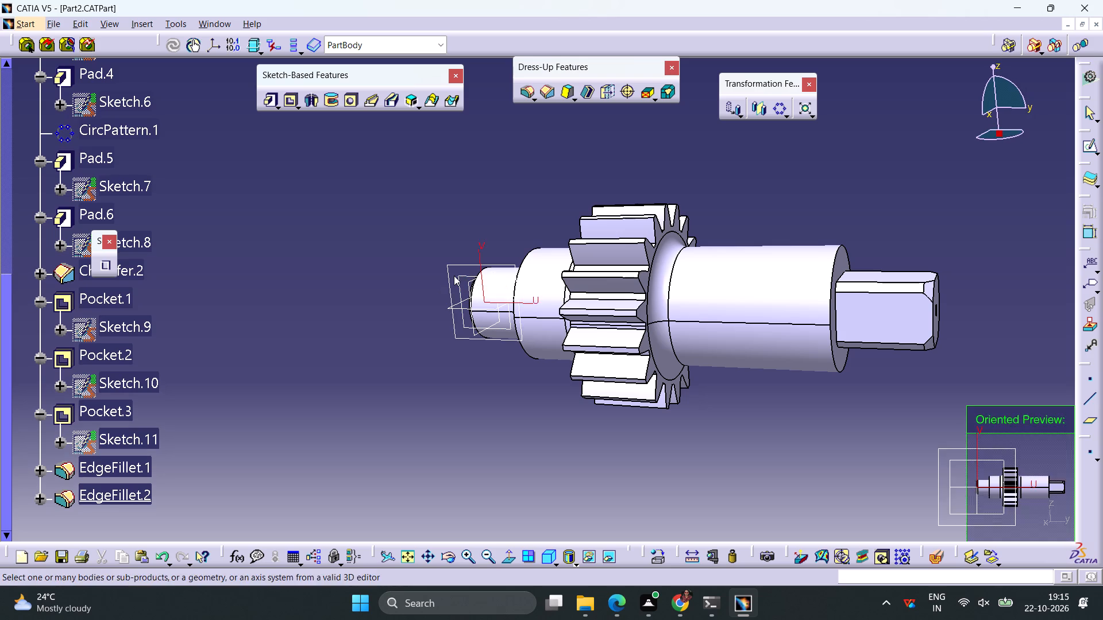
left_click(460, 277)
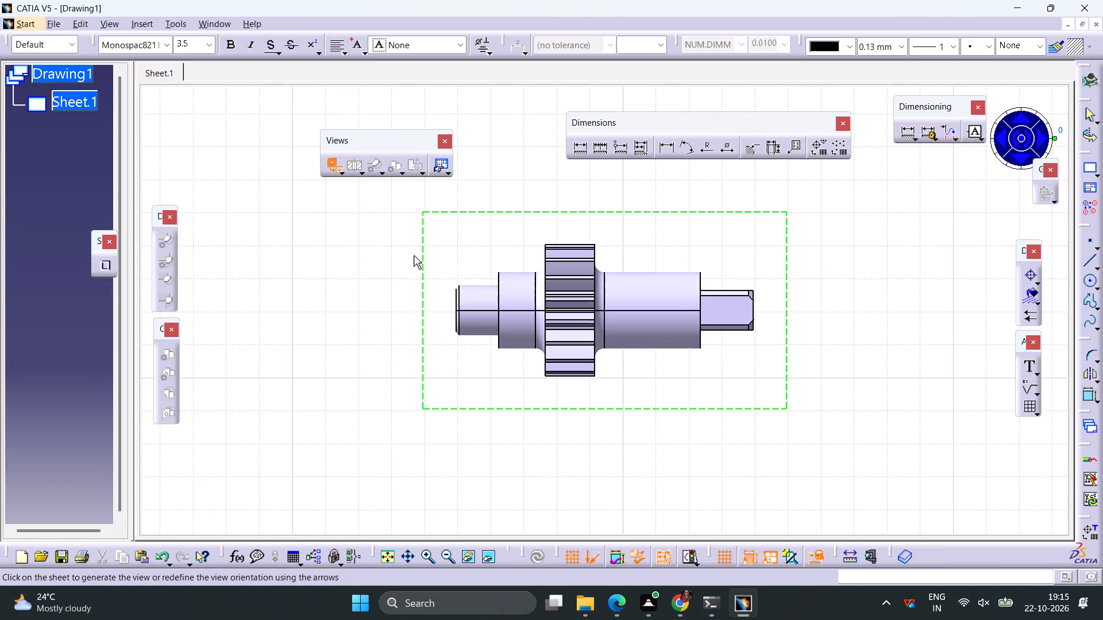
left_click_drag(423, 231, 415, 258)
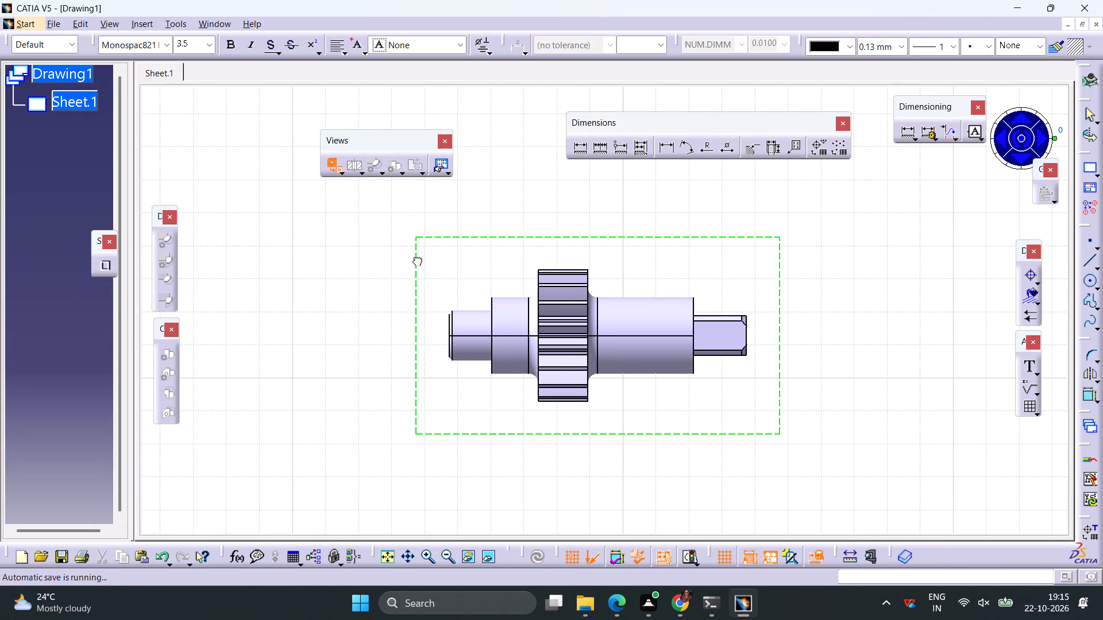
left_click_drag(415, 258, 358, 286)
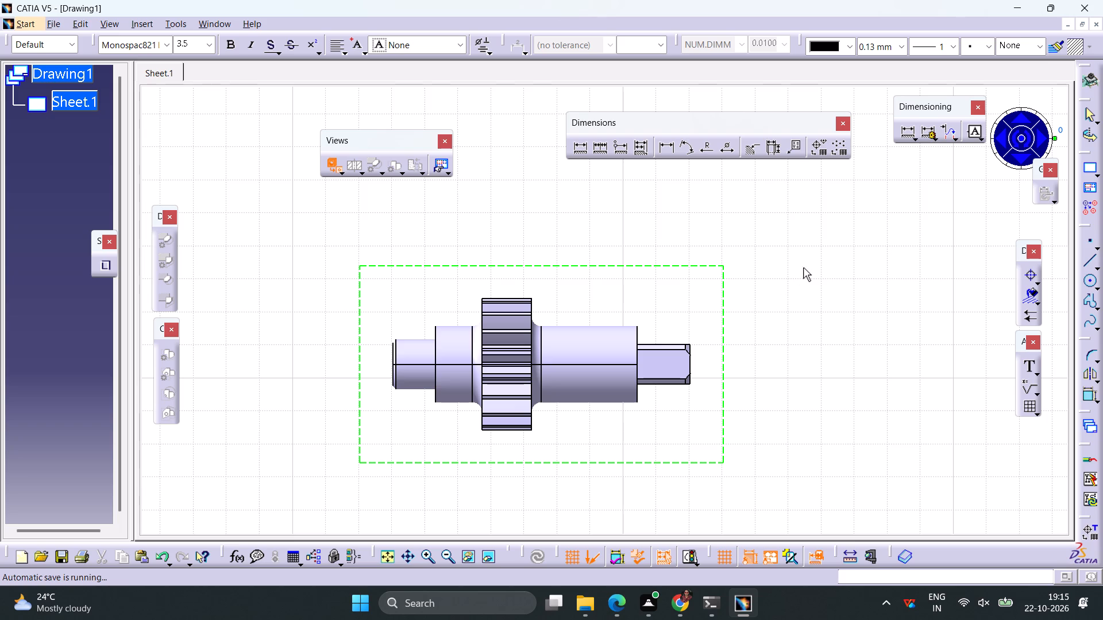
middle_click_drag(776, 255, 757, 327, "ctrl")
left_click(568, 279)
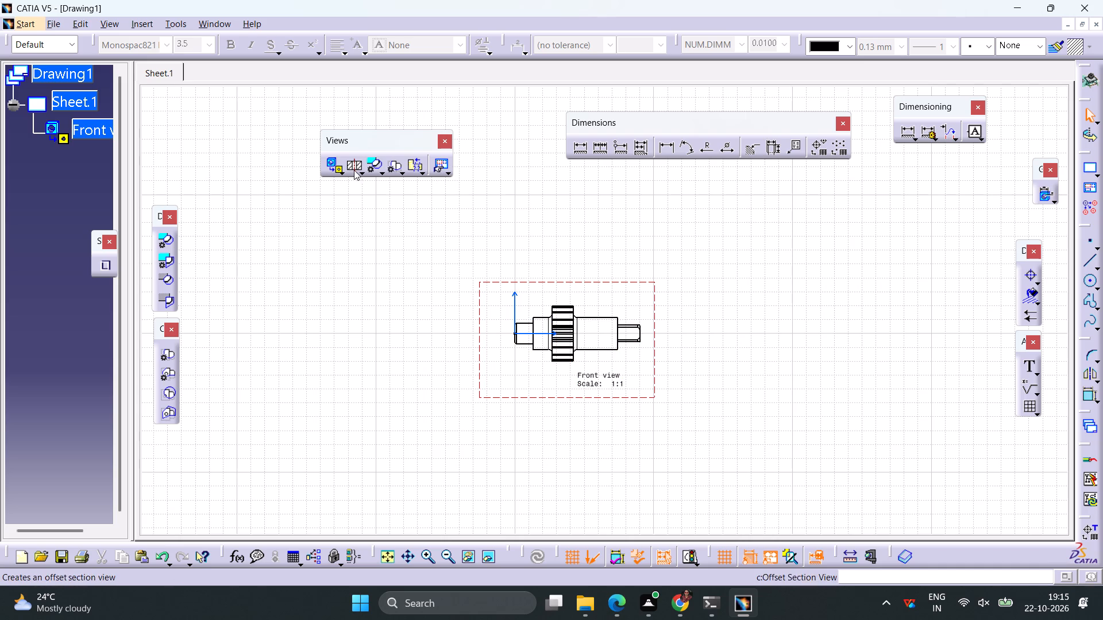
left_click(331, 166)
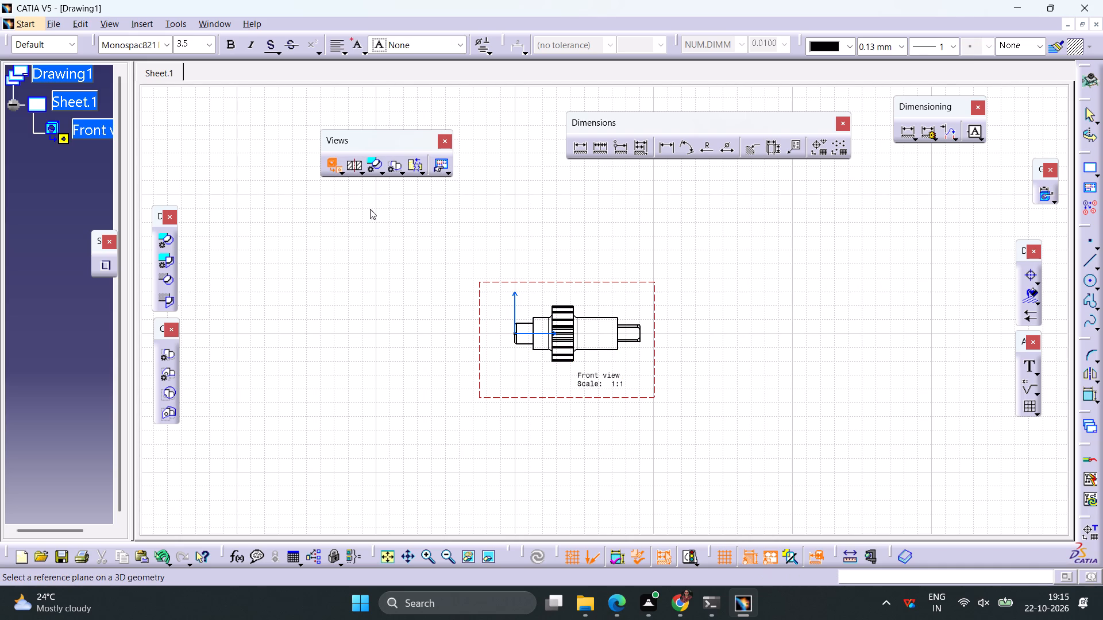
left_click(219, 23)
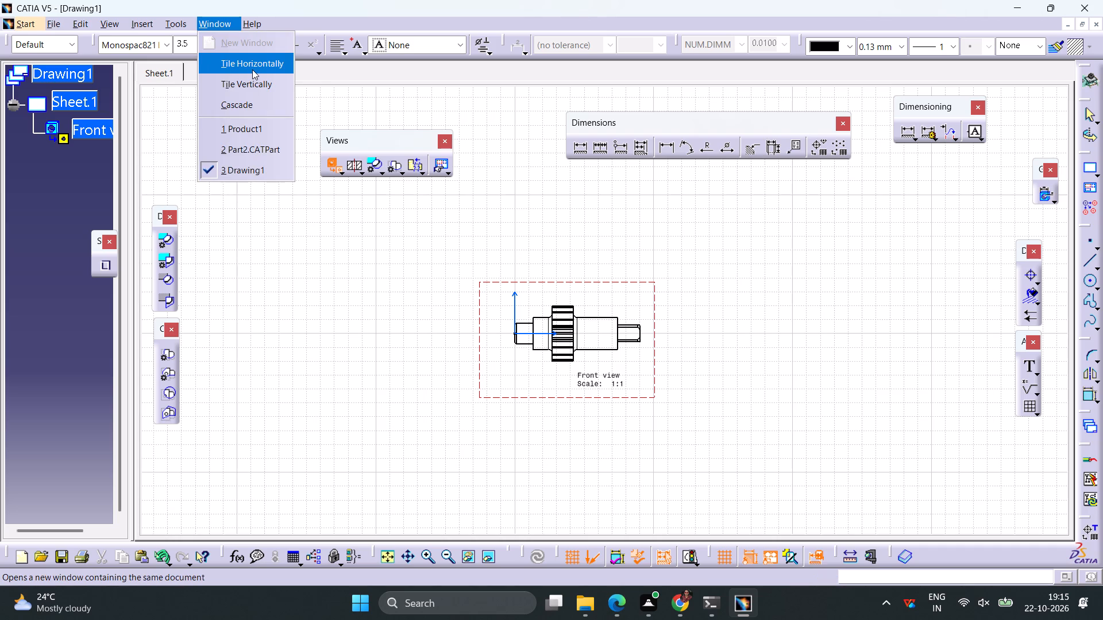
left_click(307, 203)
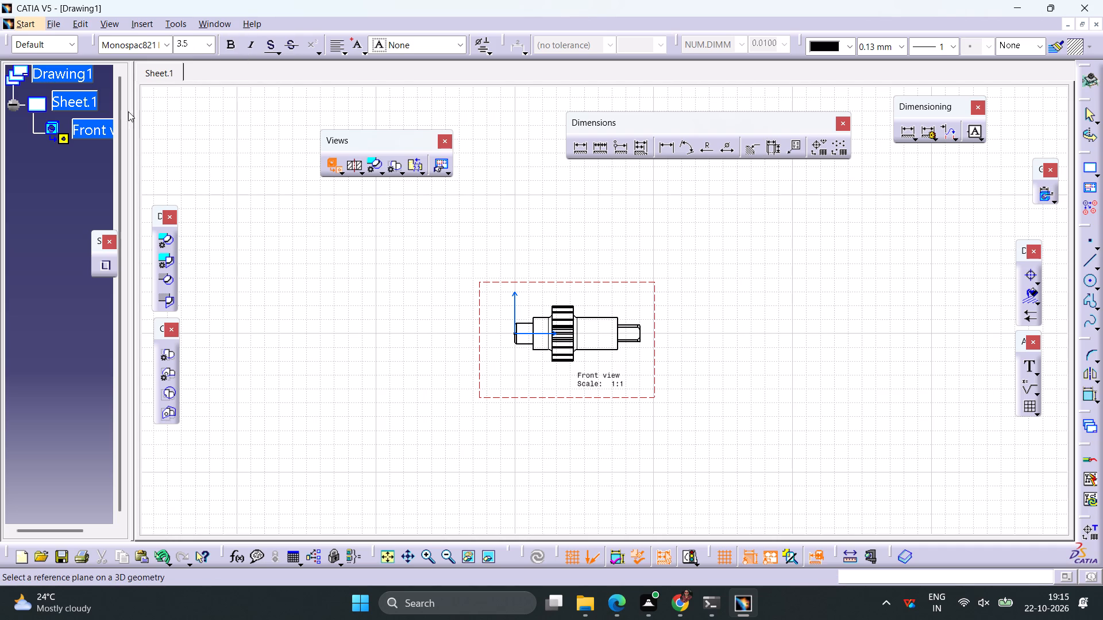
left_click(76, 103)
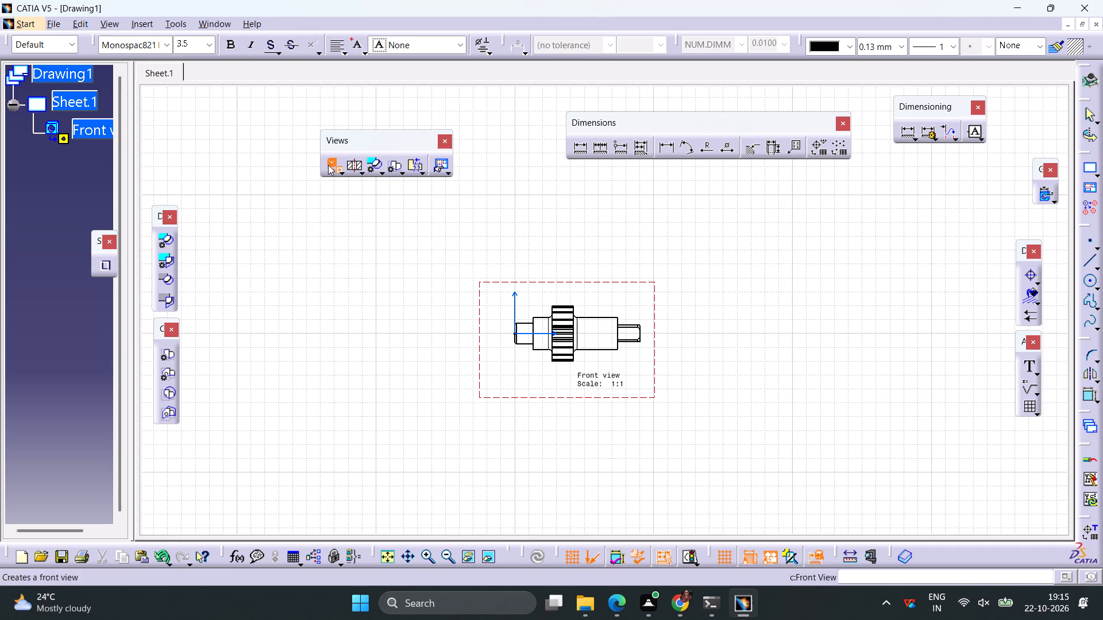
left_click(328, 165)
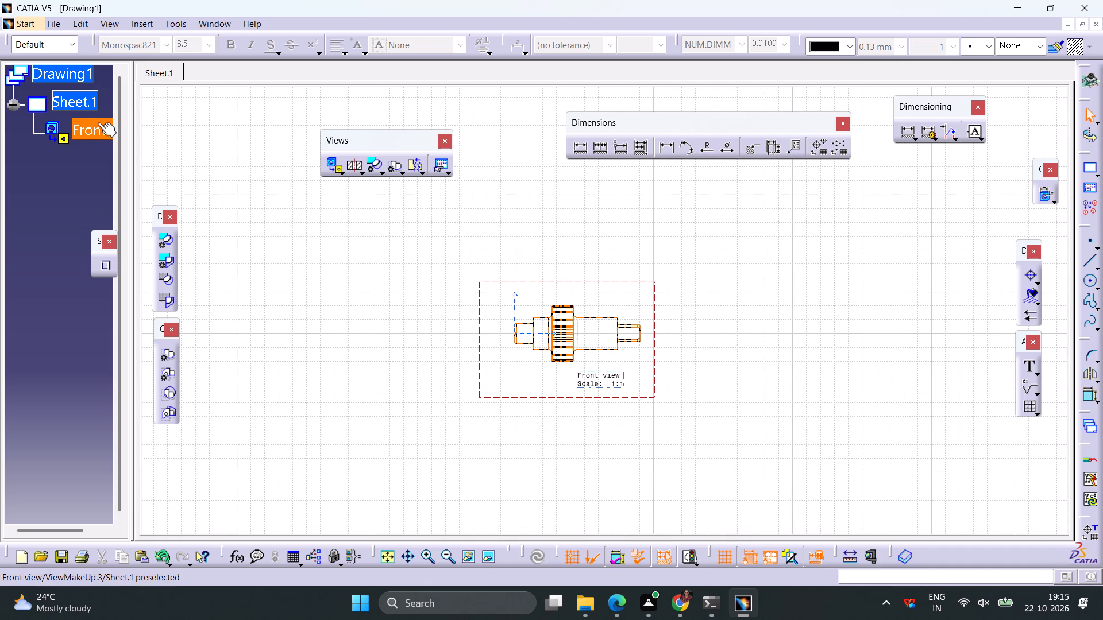
Set the projection method of Sheet.1 to third angle standard in the sheet properties.
right_click(98, 122)
left_click(73, 104)
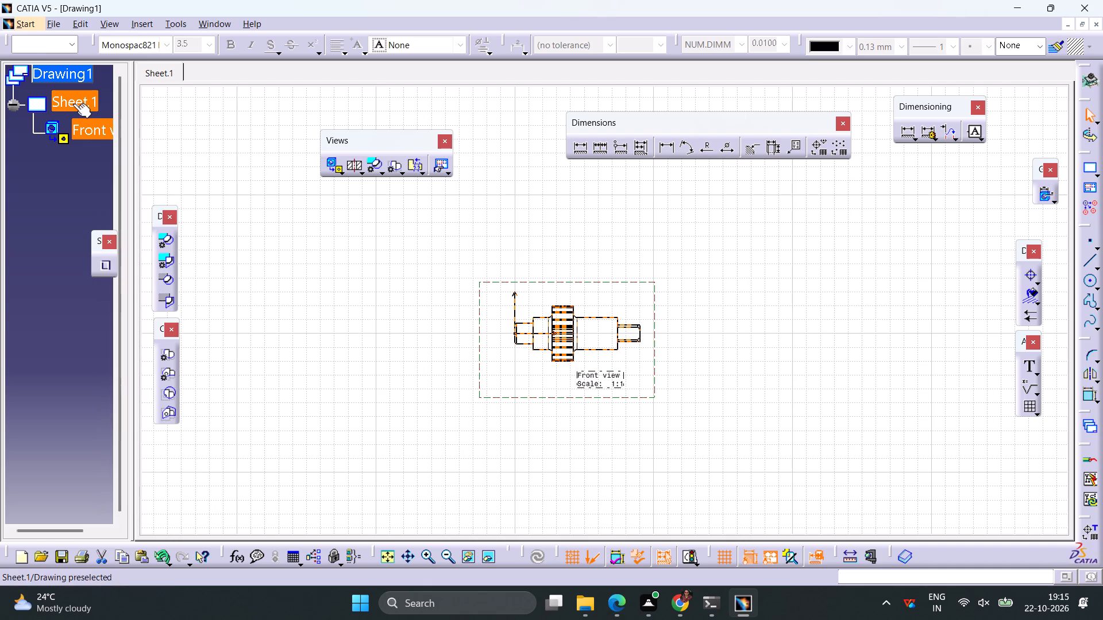
right_click(73, 103)
left_click(119, 246)
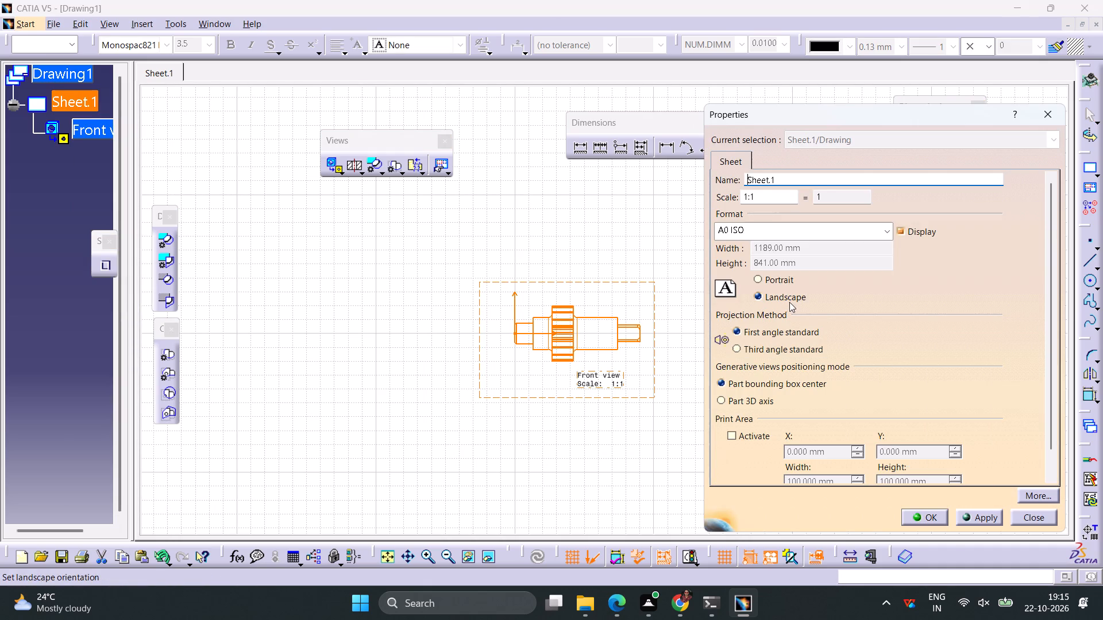
left_click(756, 349)
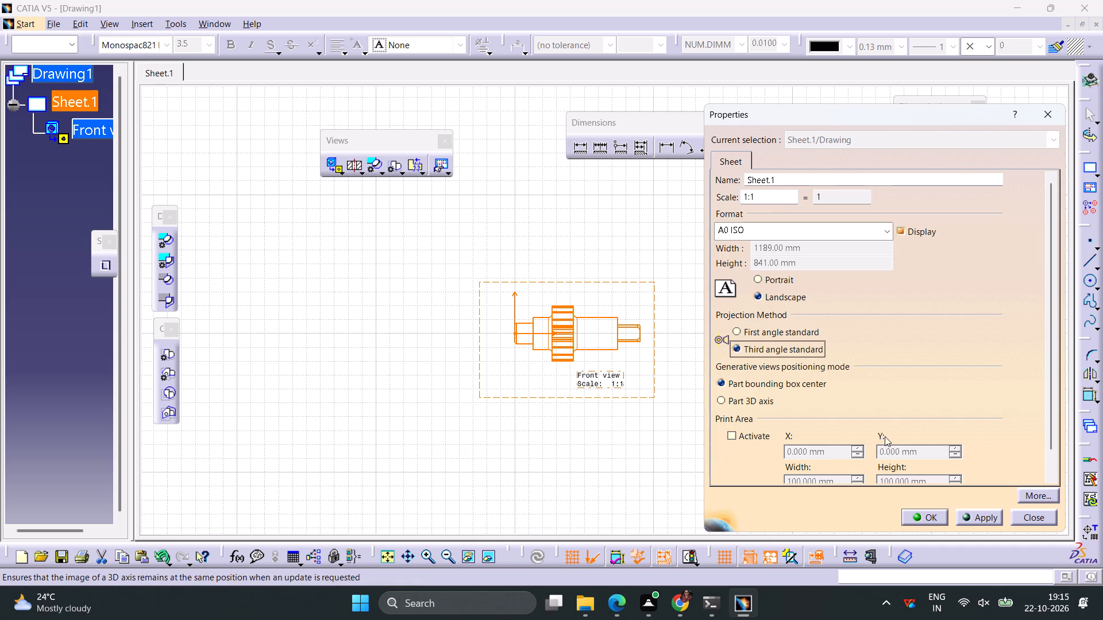
left_click(932, 522)
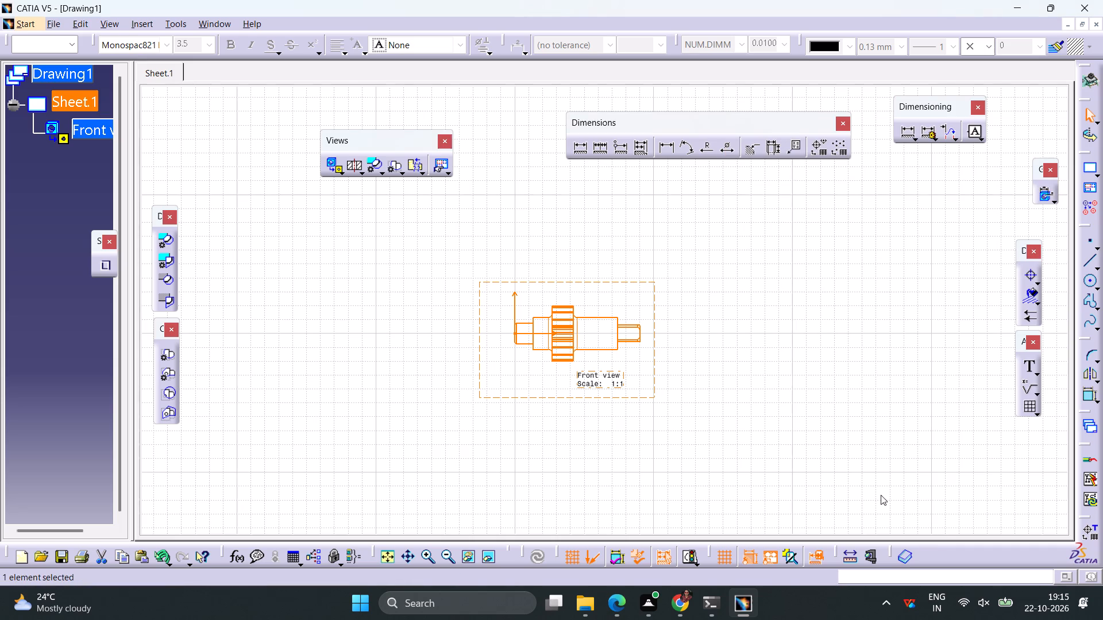
left_click(624, 238)
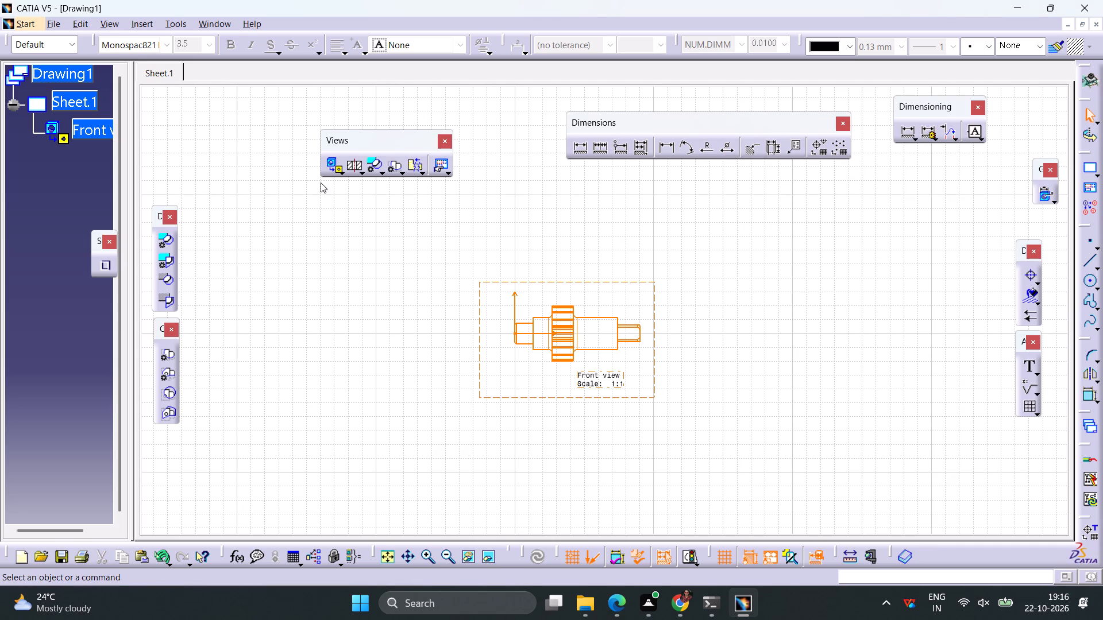
Generate a second front view of Part2 from a reference plane showing the gear and square end end-on, placed right of the lengthwise view.
left_click(330, 164)
left_click(219, 26)
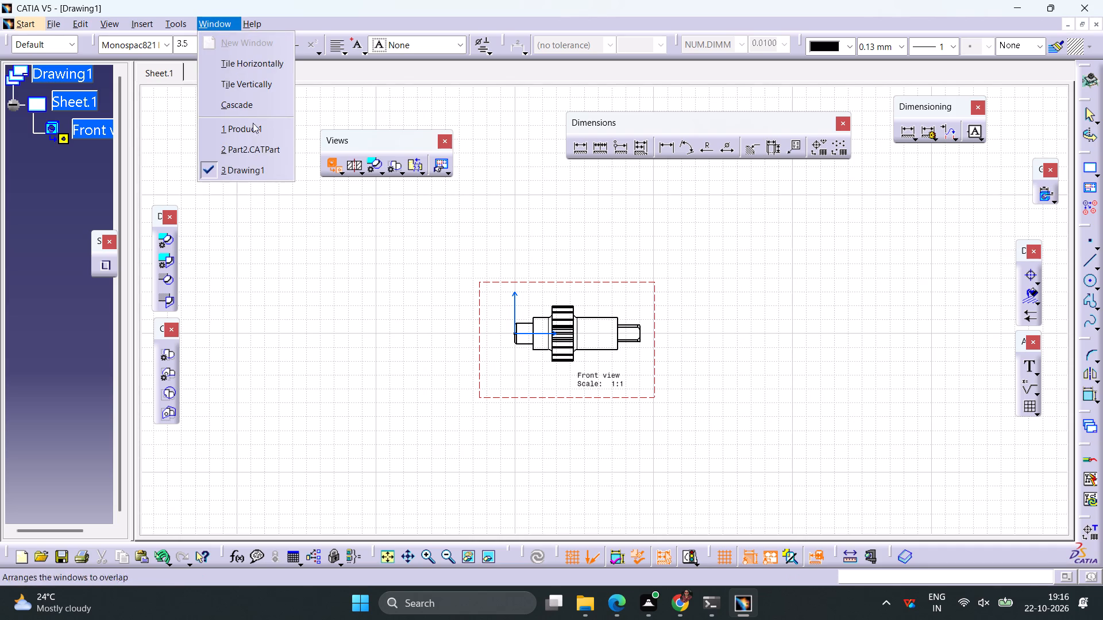
left_click(253, 145)
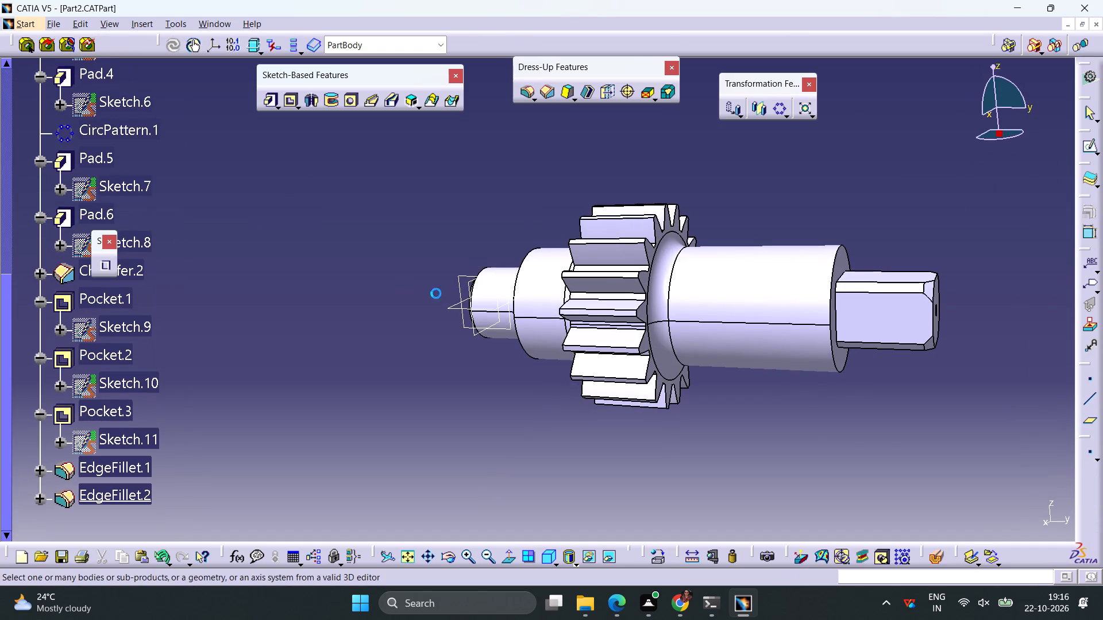
left_click(472, 281)
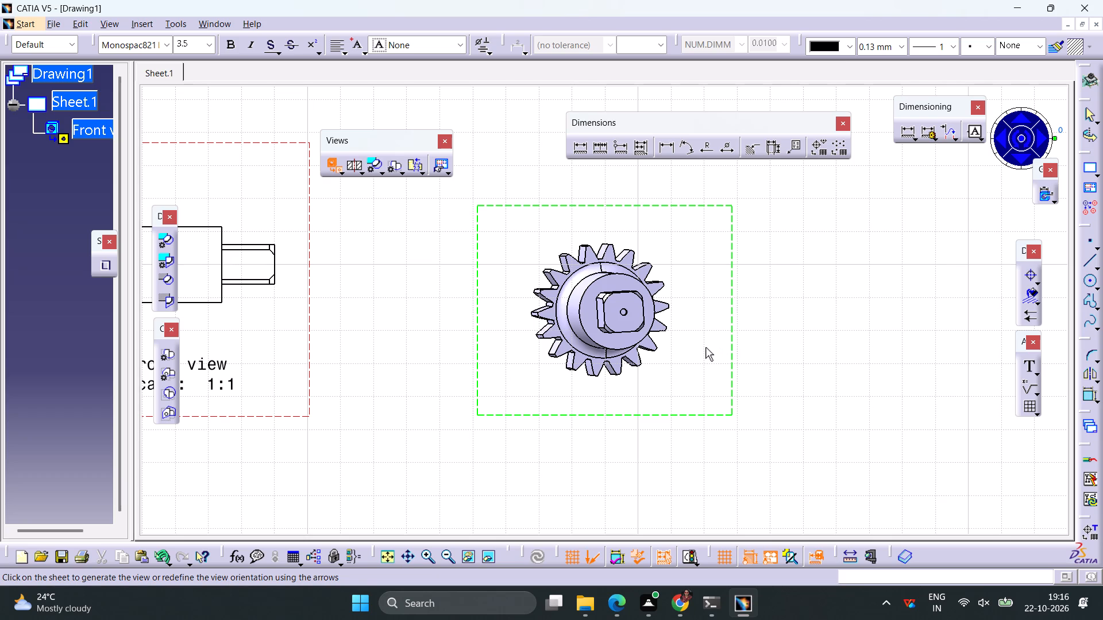
left_click(705, 347)
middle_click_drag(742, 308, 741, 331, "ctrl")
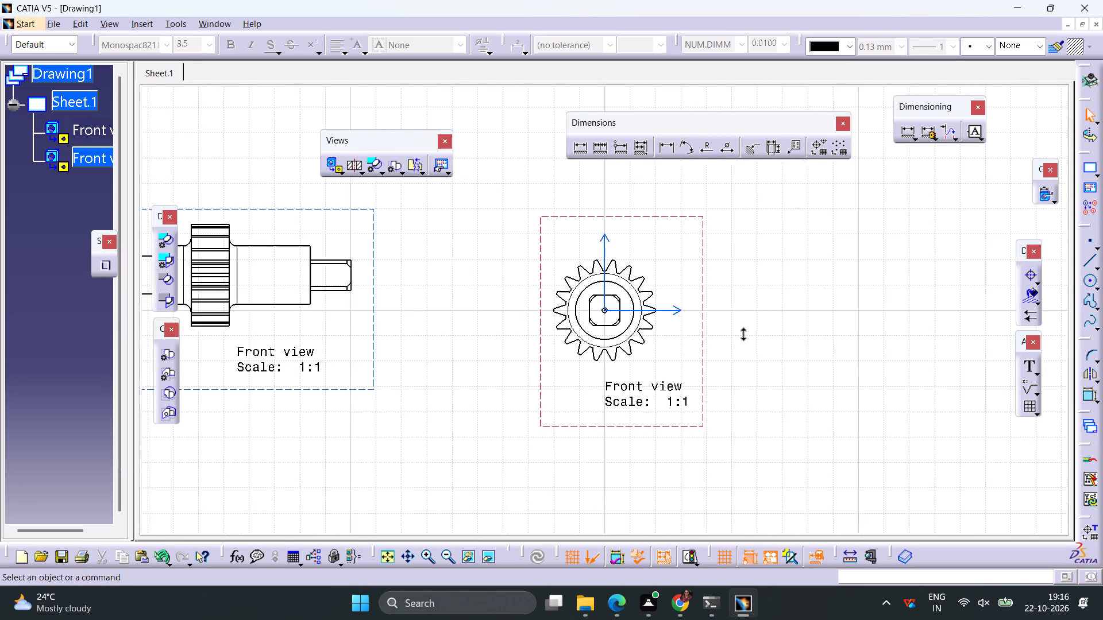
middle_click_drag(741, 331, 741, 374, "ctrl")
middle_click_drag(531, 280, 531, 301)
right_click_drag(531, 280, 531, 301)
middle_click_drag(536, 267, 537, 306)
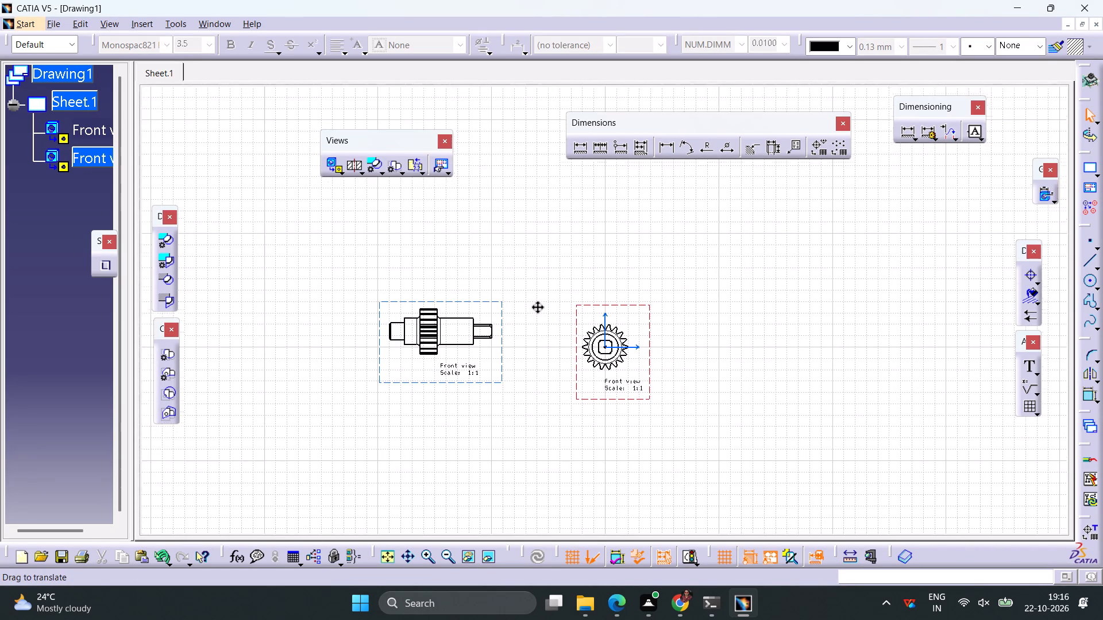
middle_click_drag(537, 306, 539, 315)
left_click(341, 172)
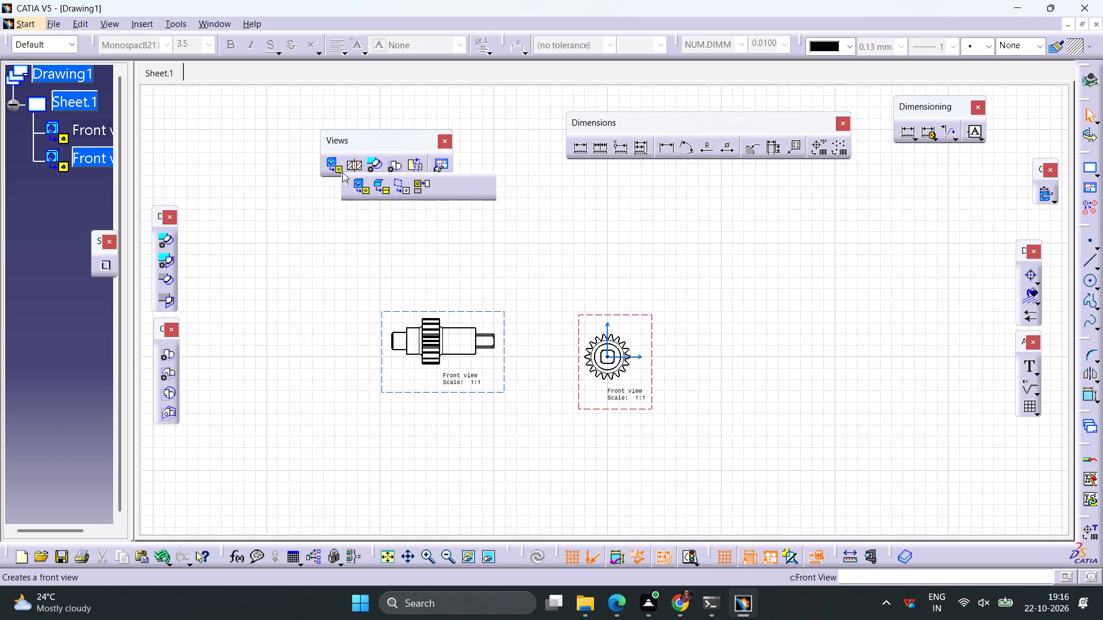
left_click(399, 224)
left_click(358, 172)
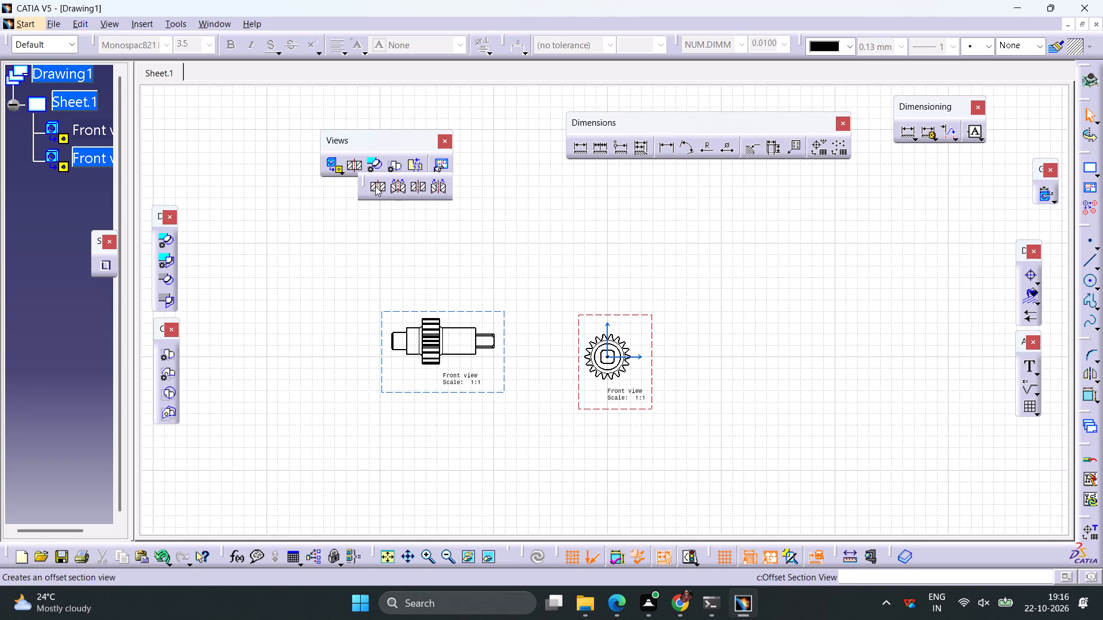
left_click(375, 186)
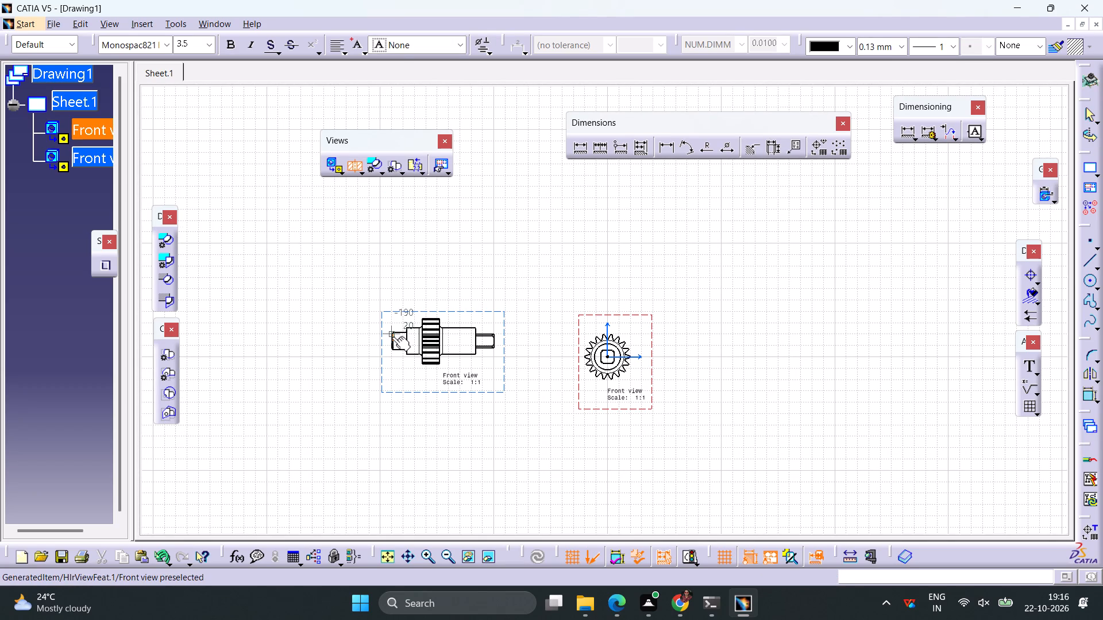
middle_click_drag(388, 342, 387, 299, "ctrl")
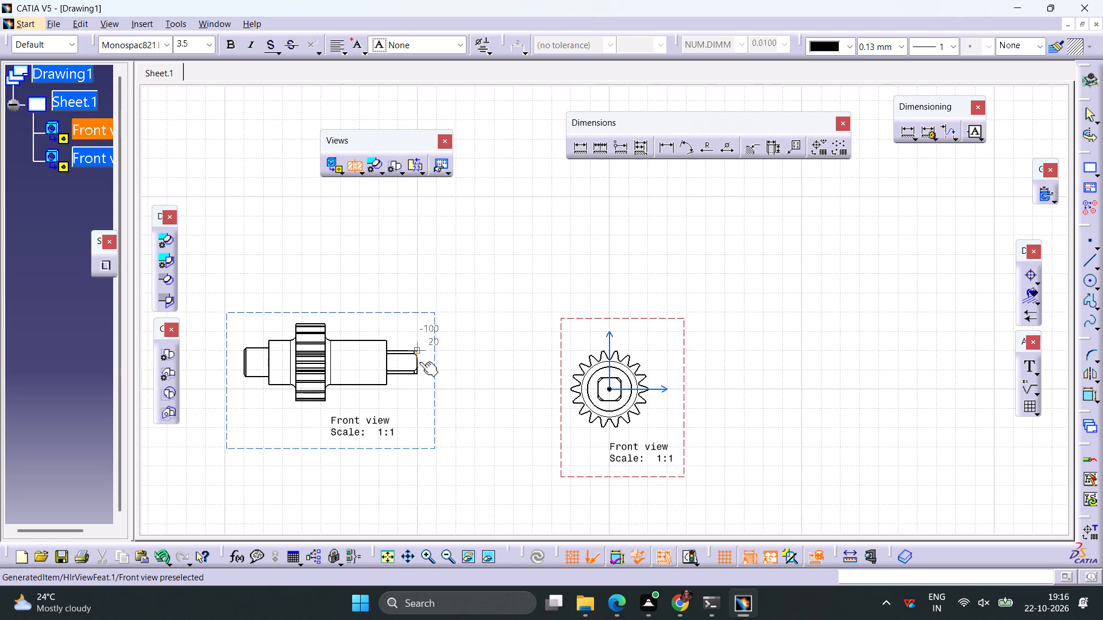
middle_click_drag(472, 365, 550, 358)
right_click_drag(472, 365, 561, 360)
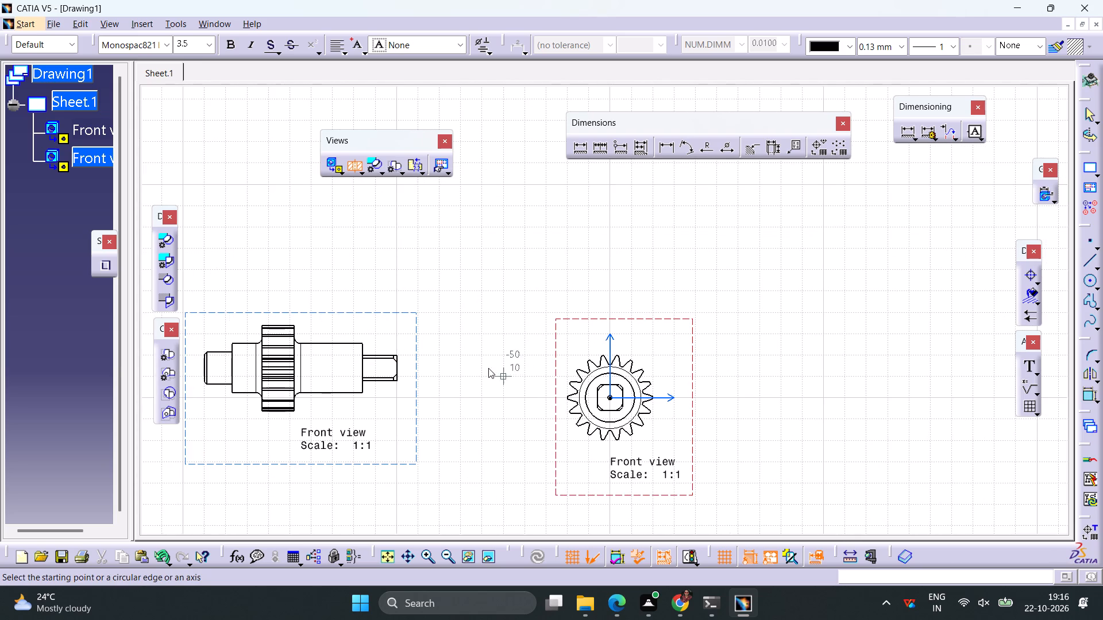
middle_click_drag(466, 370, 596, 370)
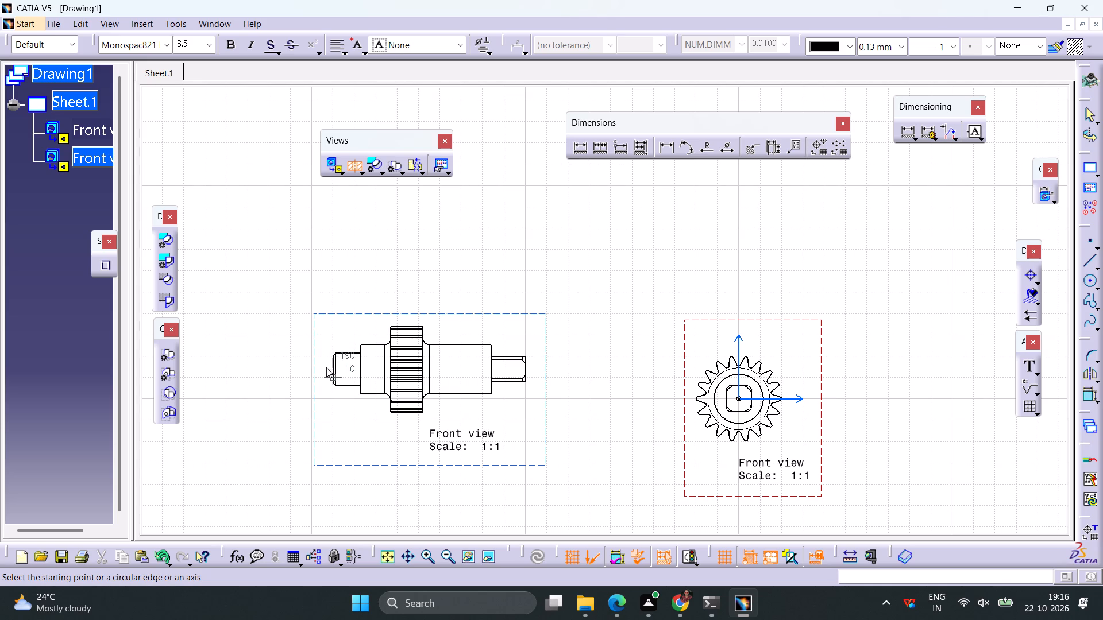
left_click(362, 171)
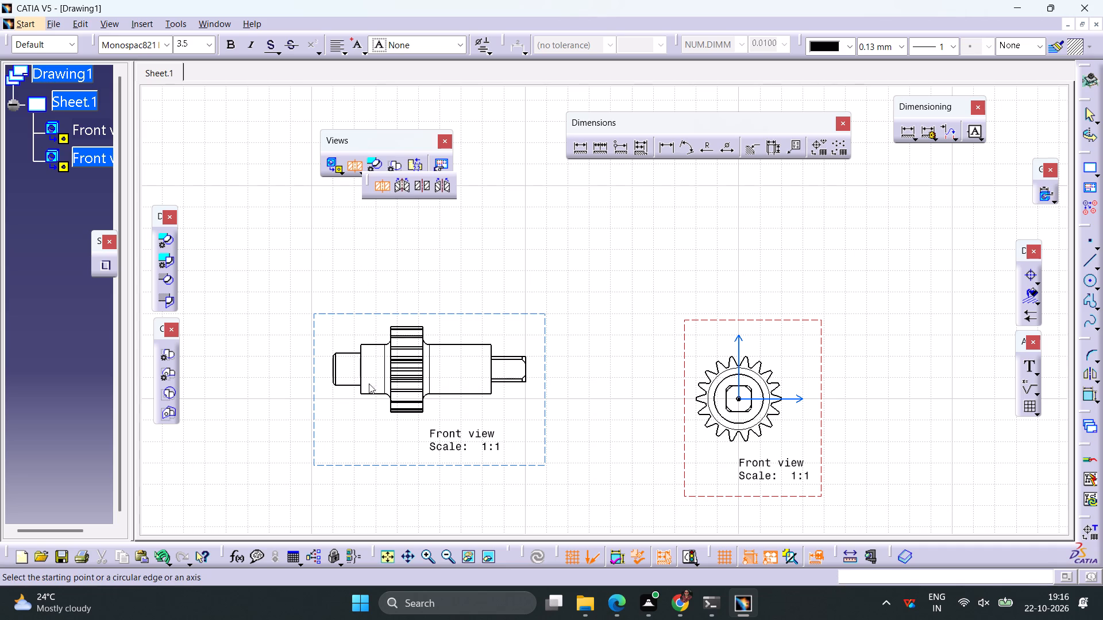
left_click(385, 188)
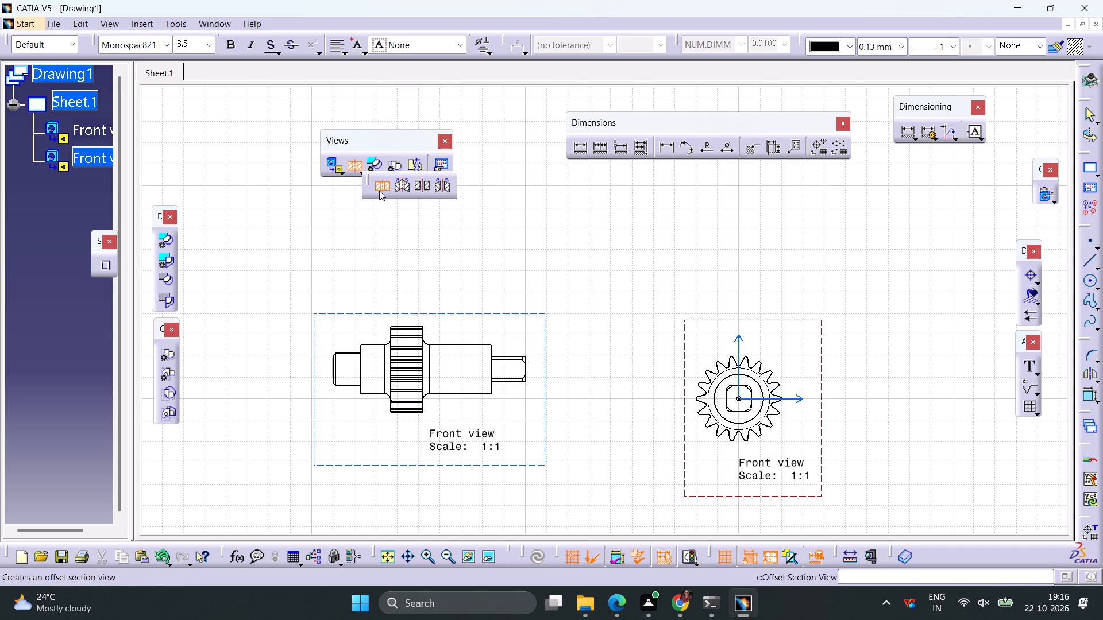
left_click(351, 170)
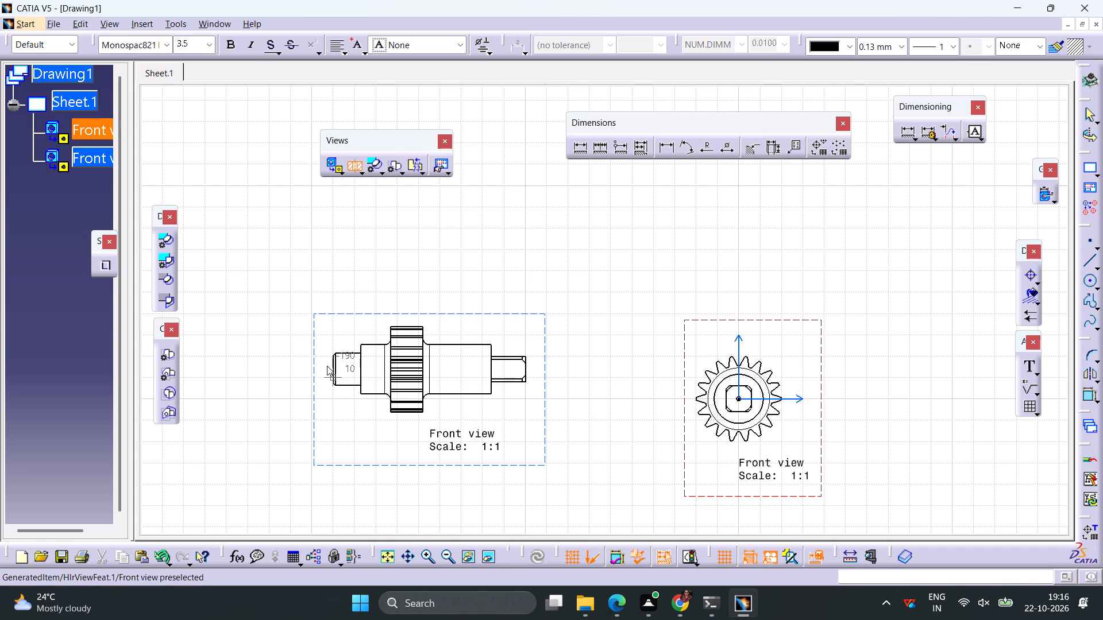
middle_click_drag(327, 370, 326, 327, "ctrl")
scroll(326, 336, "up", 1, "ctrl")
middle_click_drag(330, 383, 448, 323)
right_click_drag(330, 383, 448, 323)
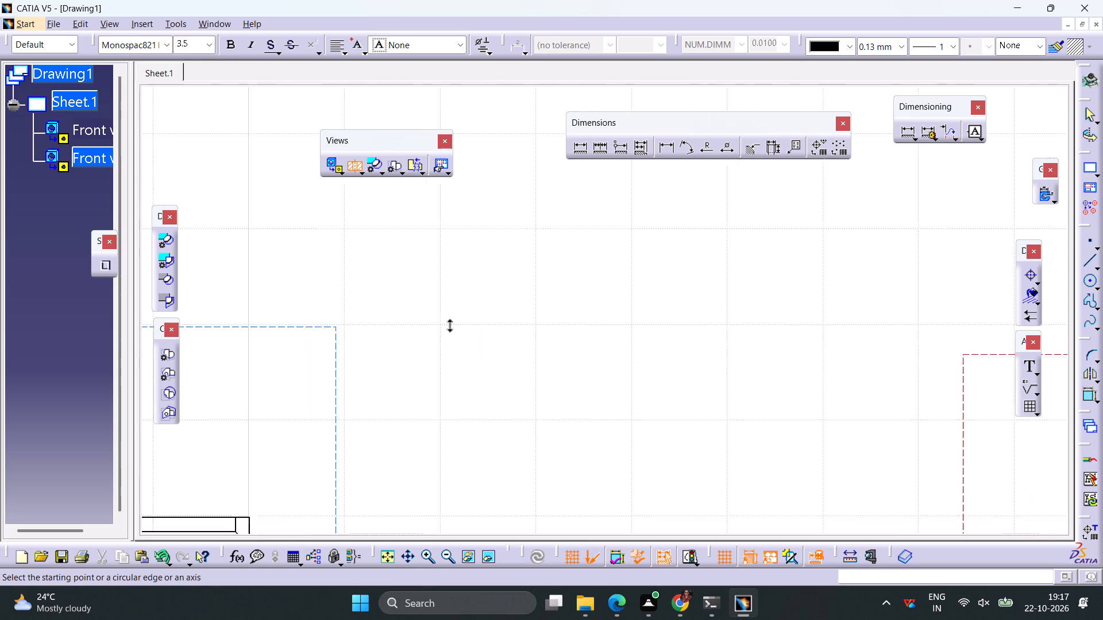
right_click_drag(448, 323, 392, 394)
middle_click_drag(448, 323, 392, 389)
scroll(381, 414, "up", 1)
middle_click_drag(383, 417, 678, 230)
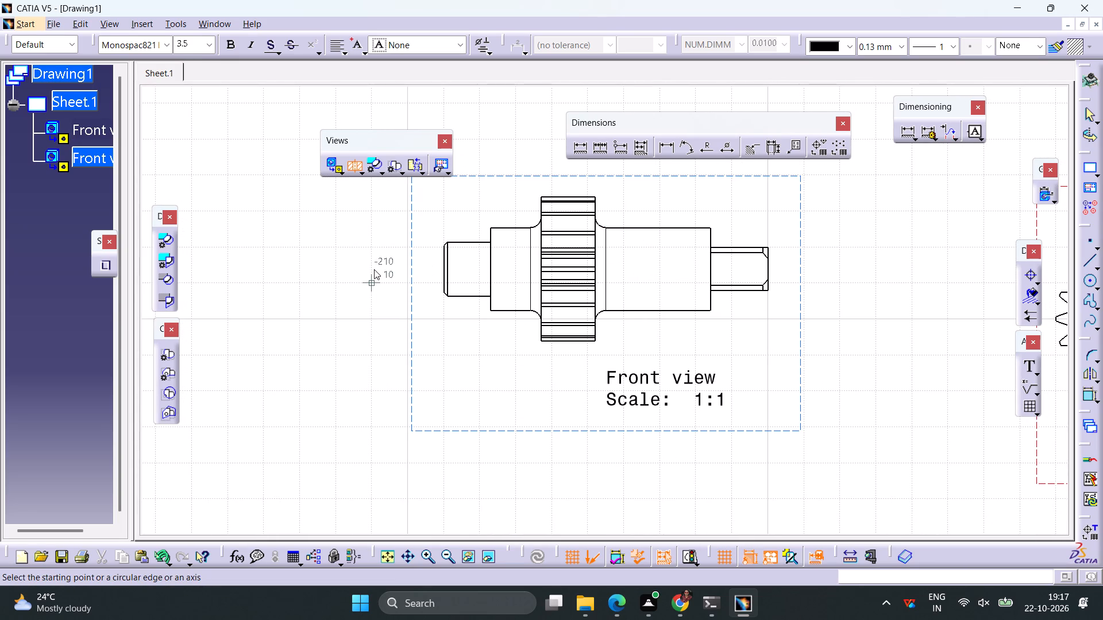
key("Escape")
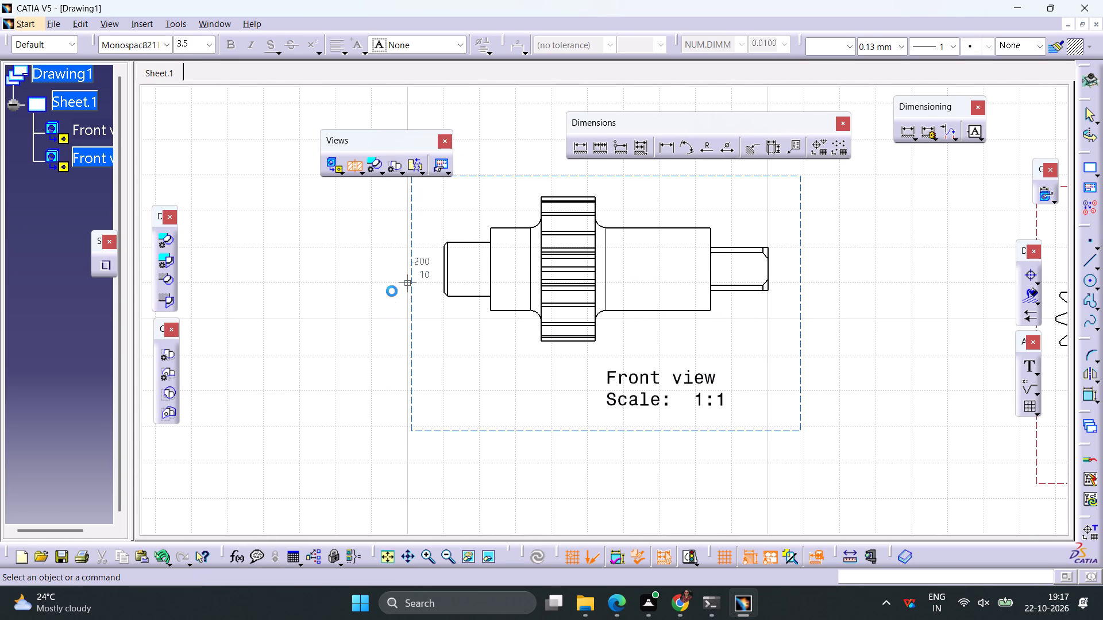
Turn off snapping to the grid points and hide the sketcher grid on the drawing sheet.
left_click(573, 557)
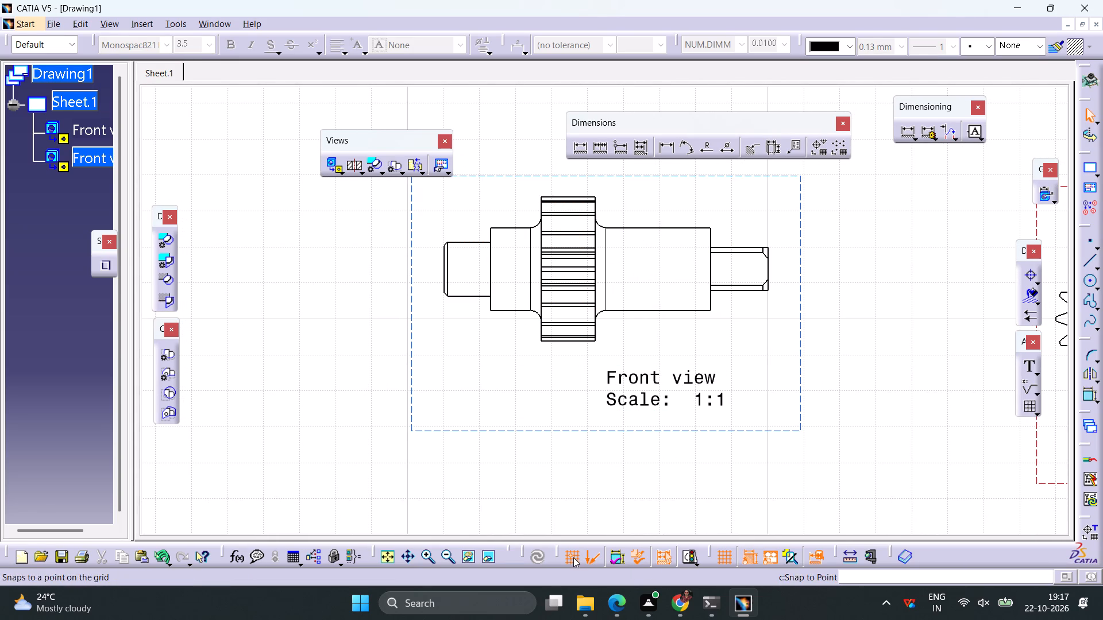
left_click(728, 560)
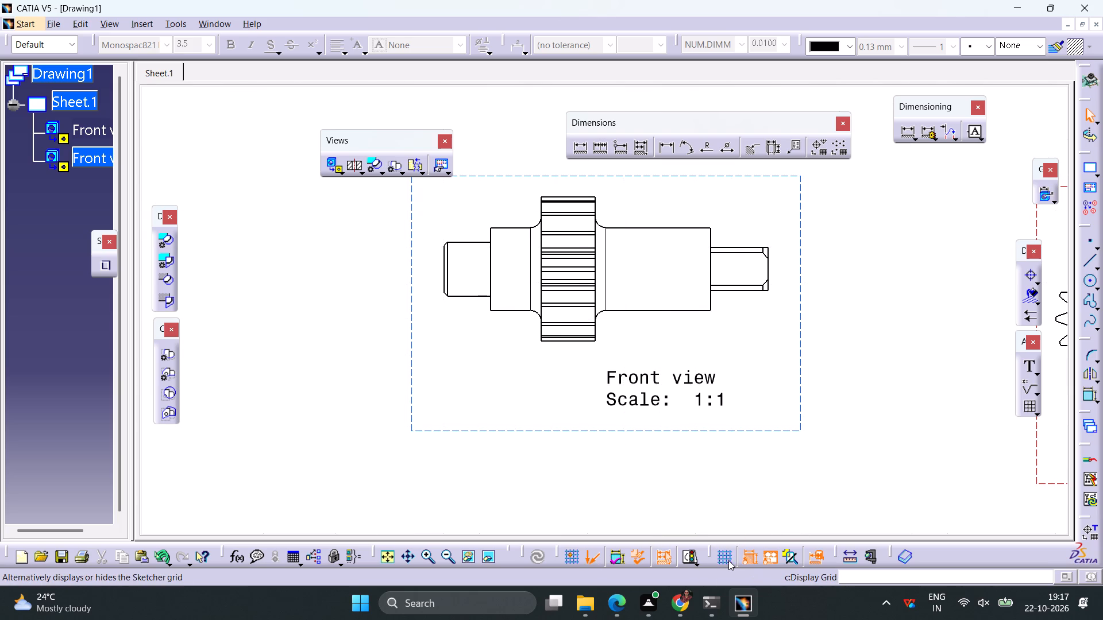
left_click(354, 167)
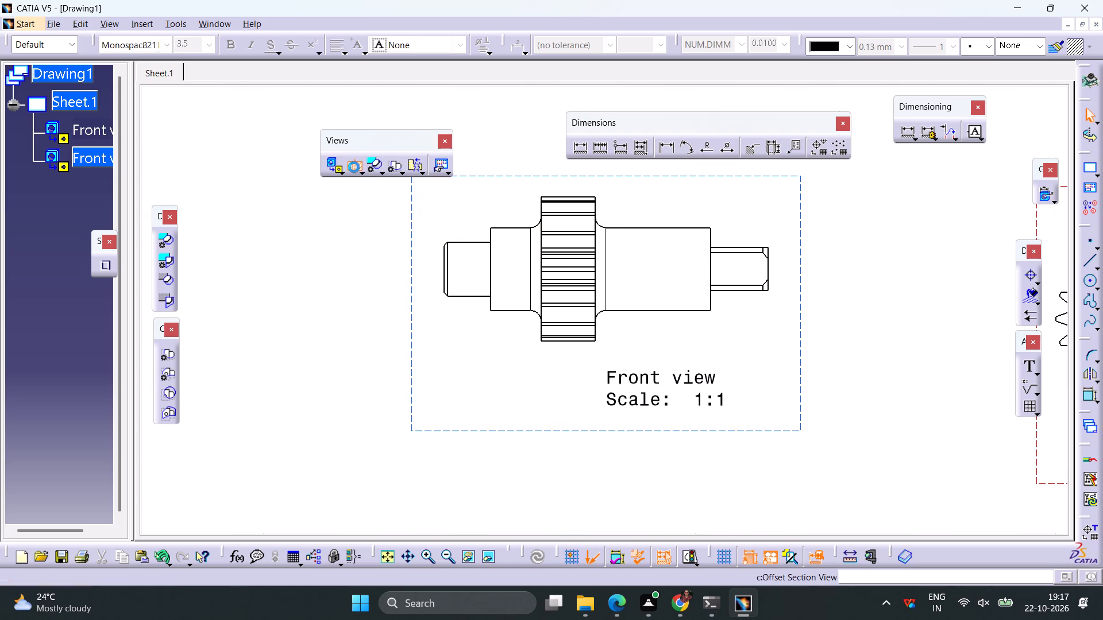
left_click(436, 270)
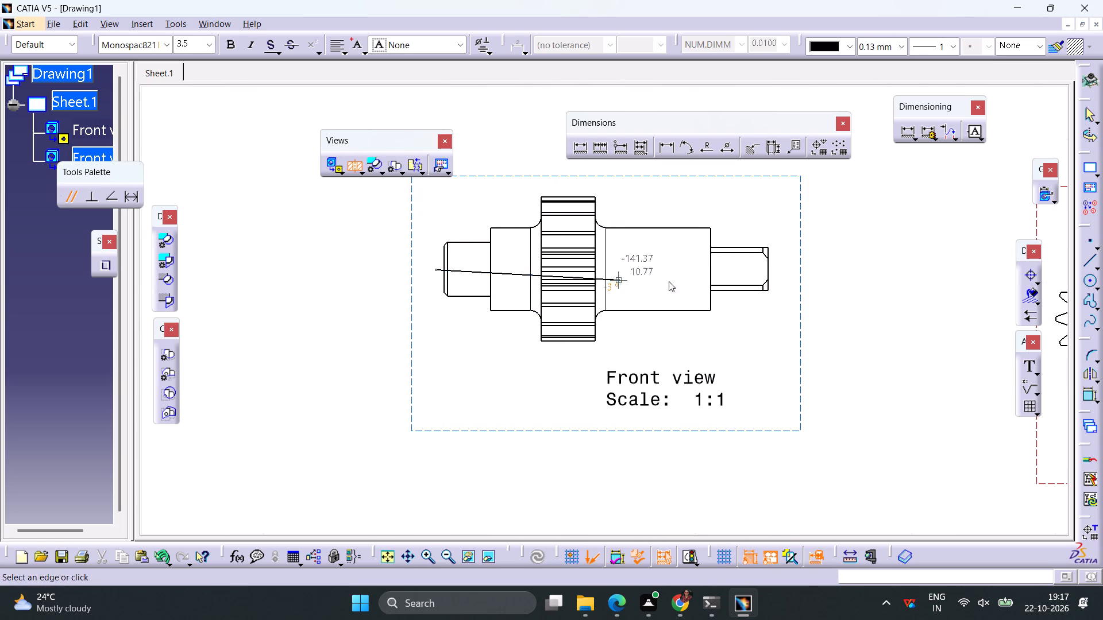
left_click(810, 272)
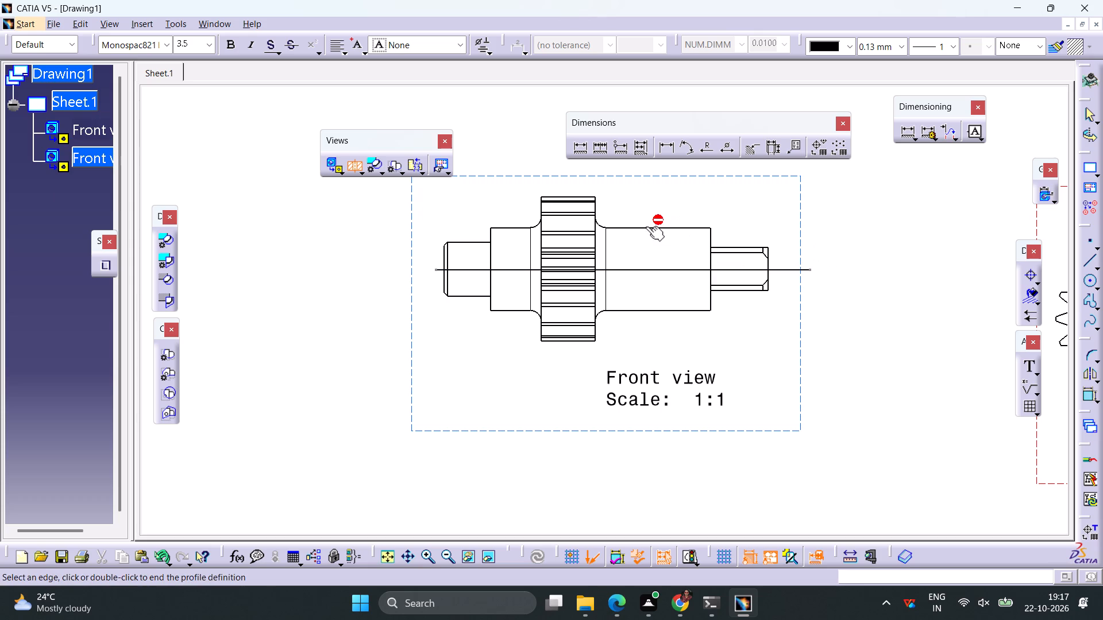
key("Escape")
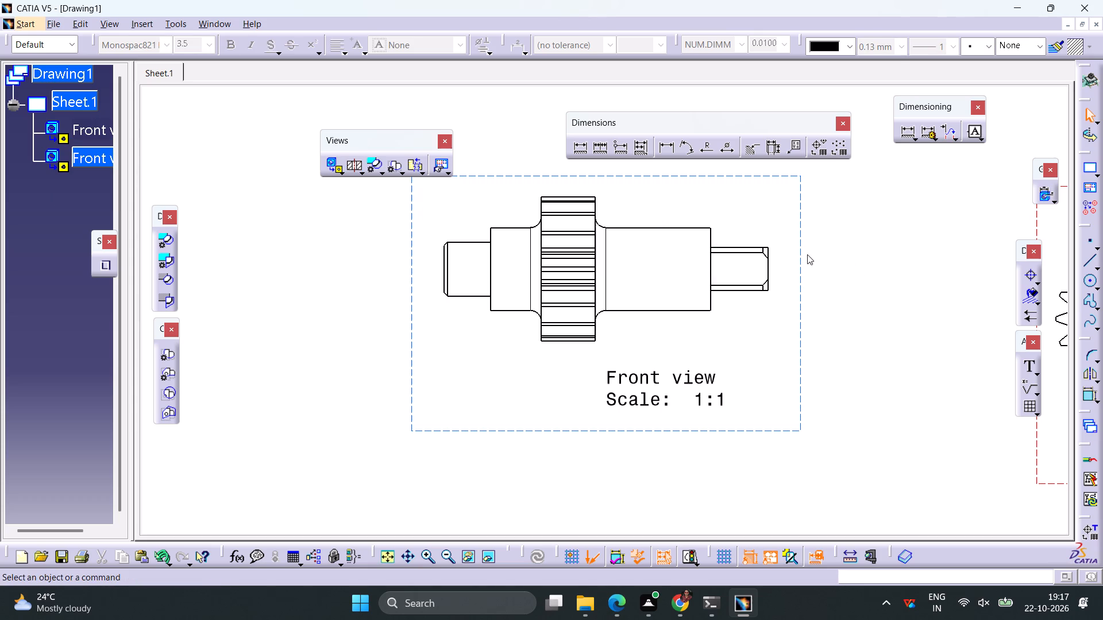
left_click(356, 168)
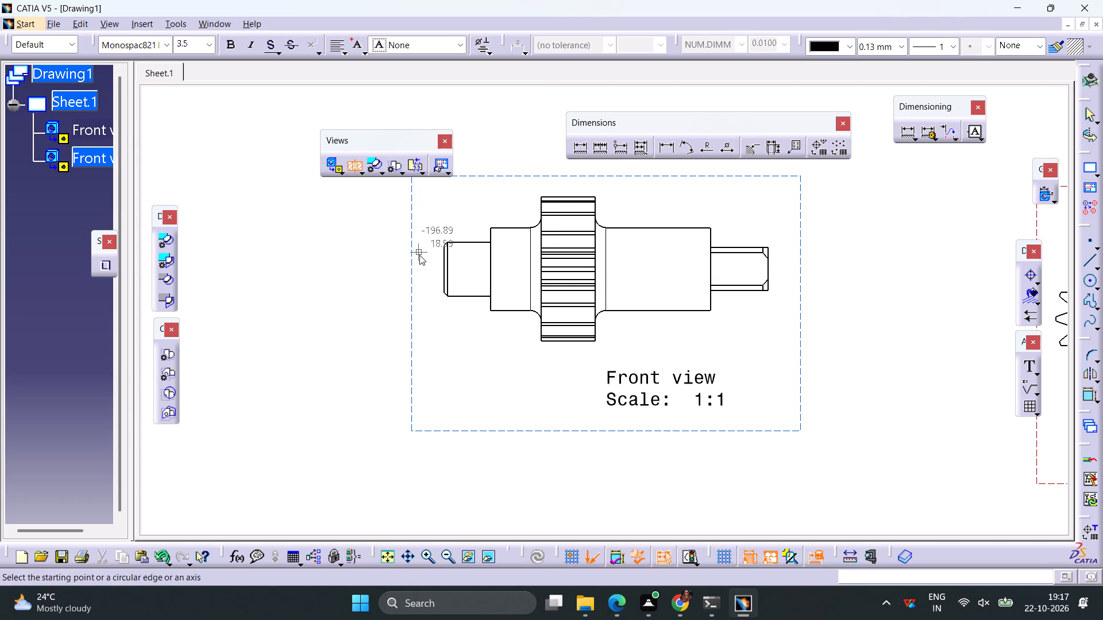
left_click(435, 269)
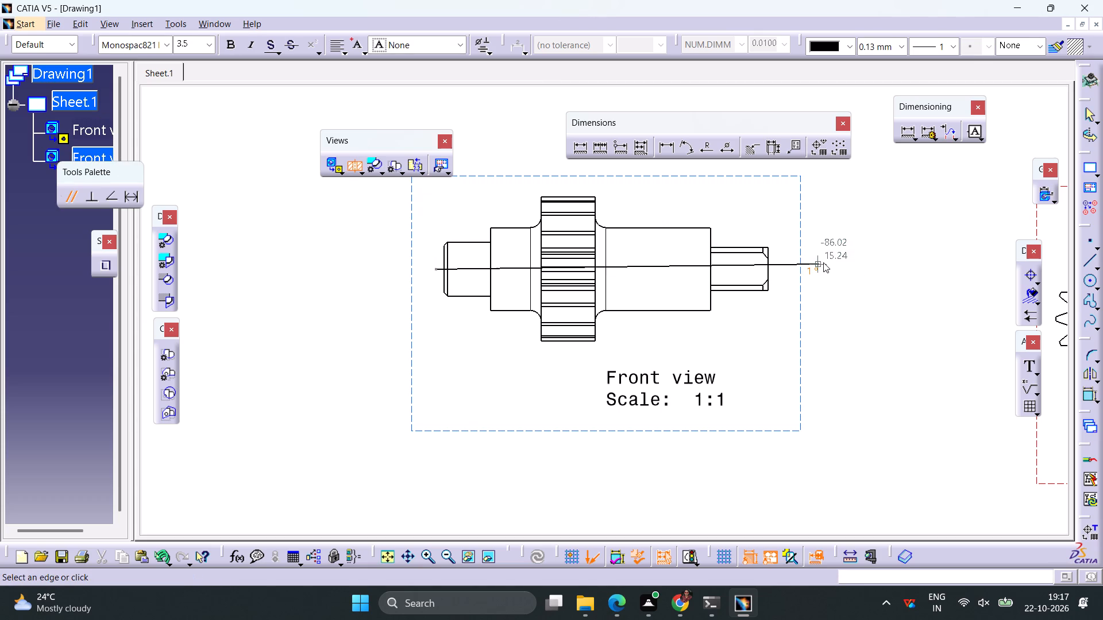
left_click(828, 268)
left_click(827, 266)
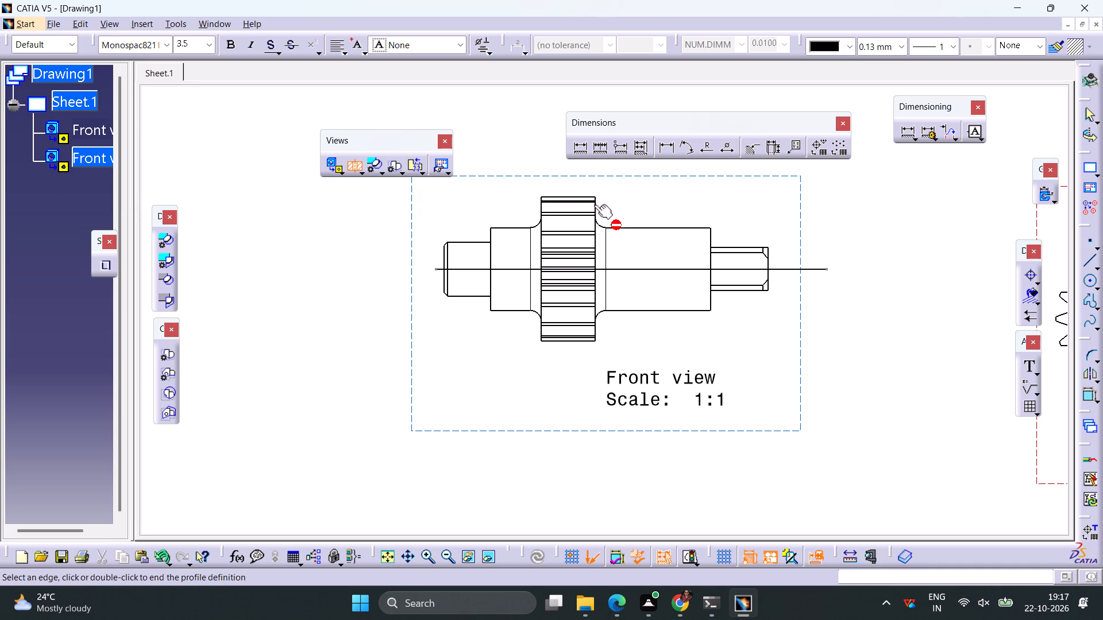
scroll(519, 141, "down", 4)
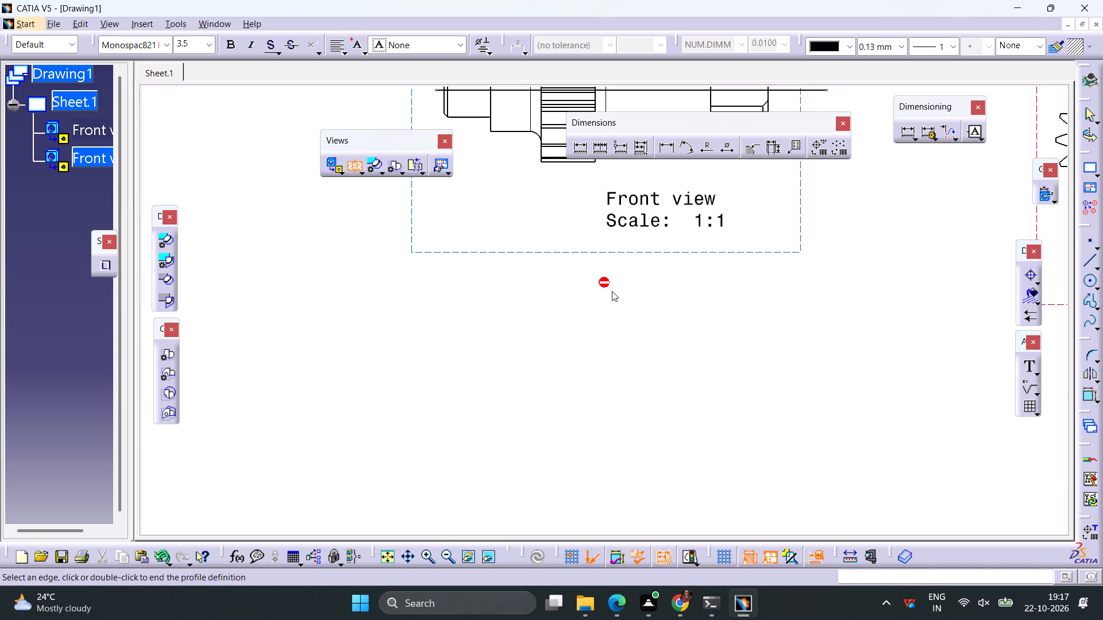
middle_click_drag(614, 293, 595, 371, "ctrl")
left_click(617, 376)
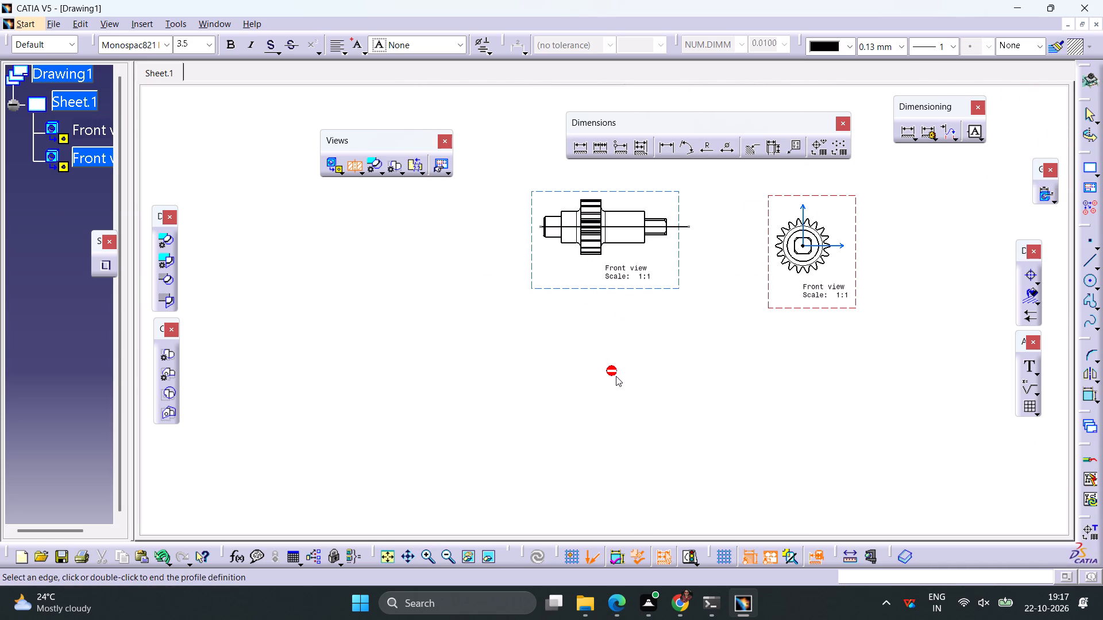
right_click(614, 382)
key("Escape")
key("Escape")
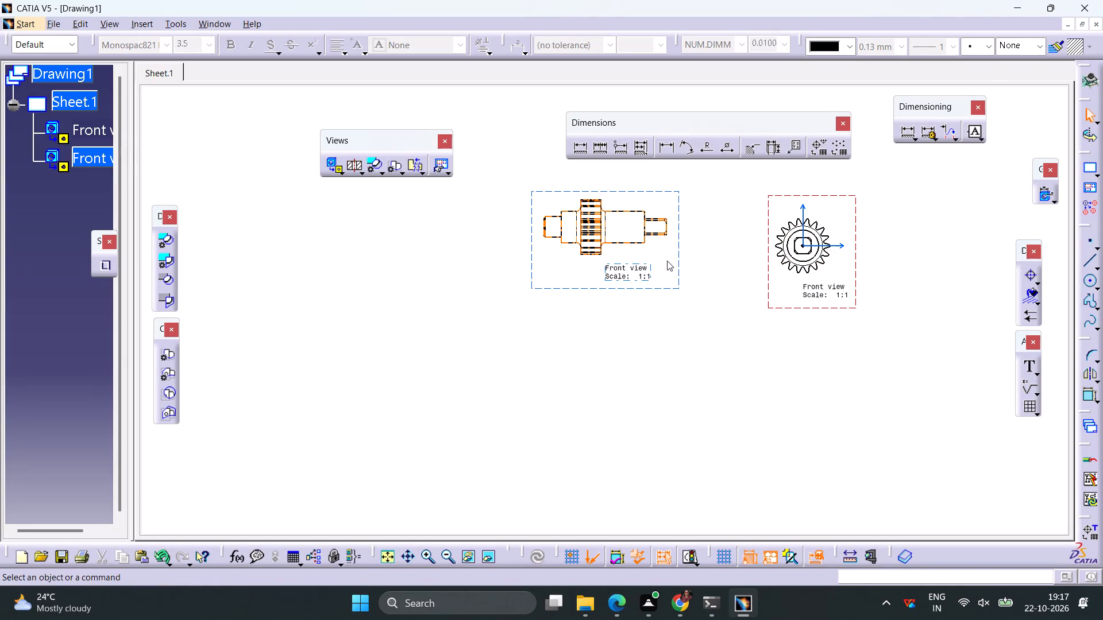
Activate the lengthwise front view of the shaft.
left_click(678, 259)
right_click(678, 259)
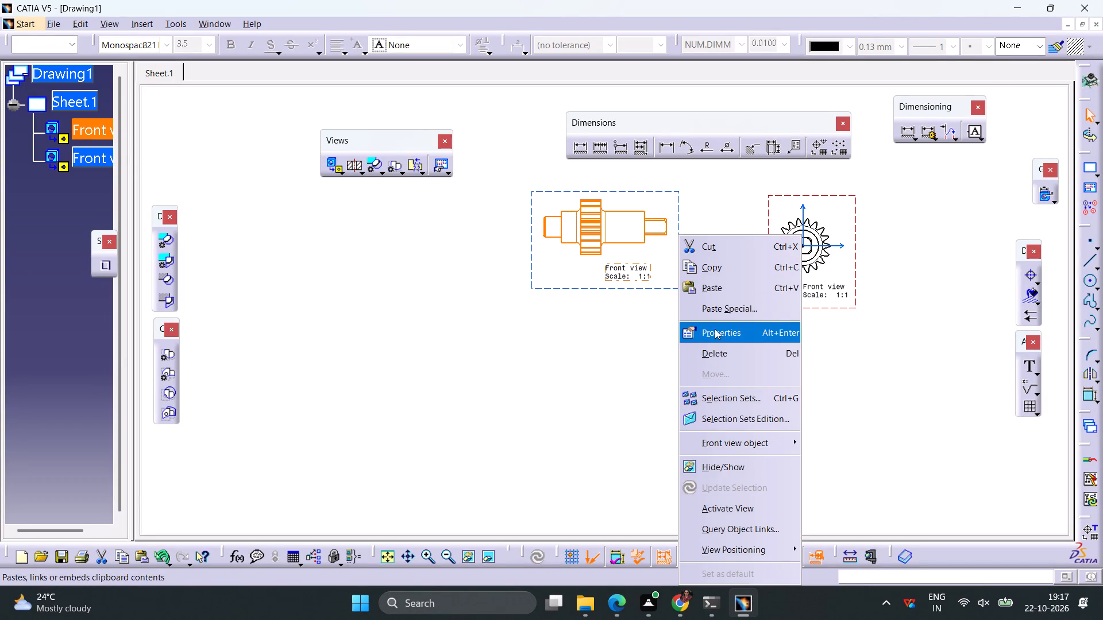
left_click(592, 364)
right_click(678, 241)
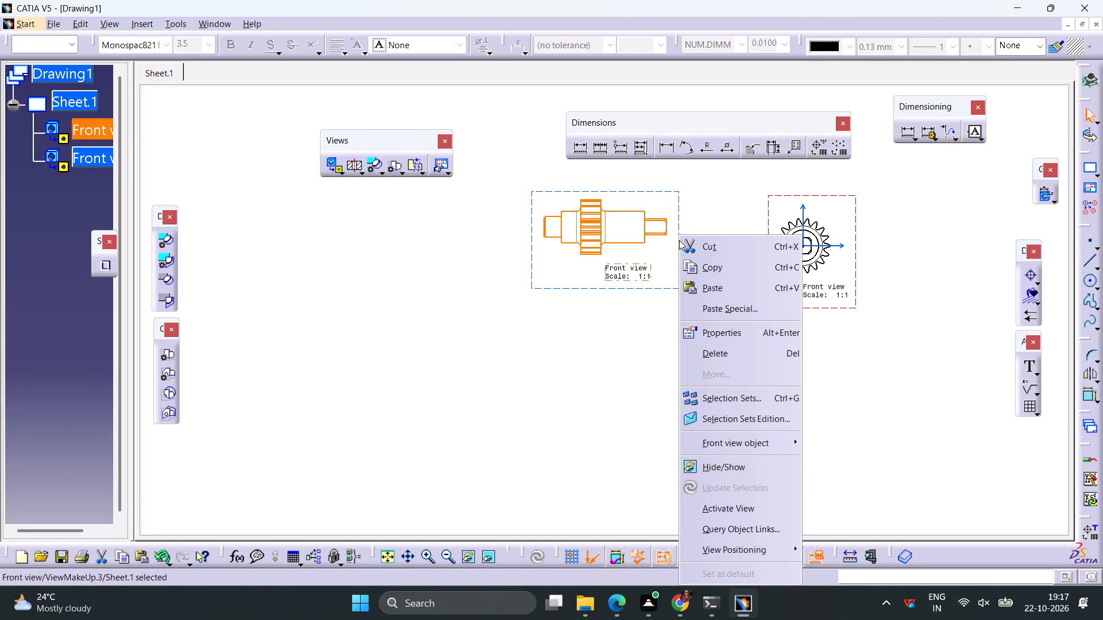
left_click(739, 513)
left_click(641, 384)
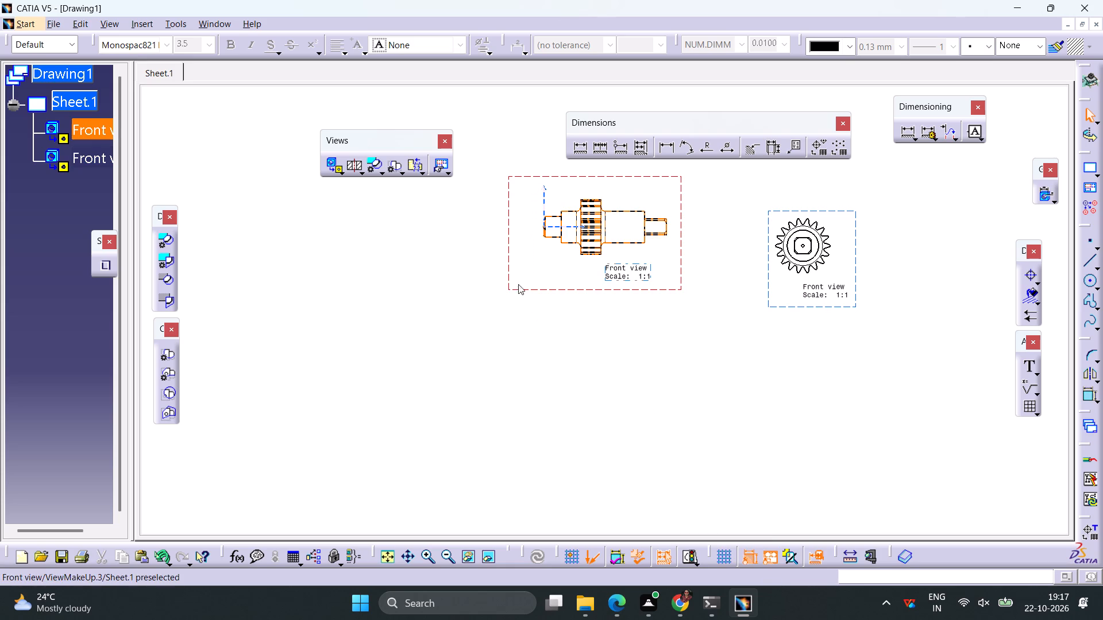
Show the sketcher grid and create an offset section view cut along the full shaft axis, placed above the lengthwise view.
left_click(354, 169)
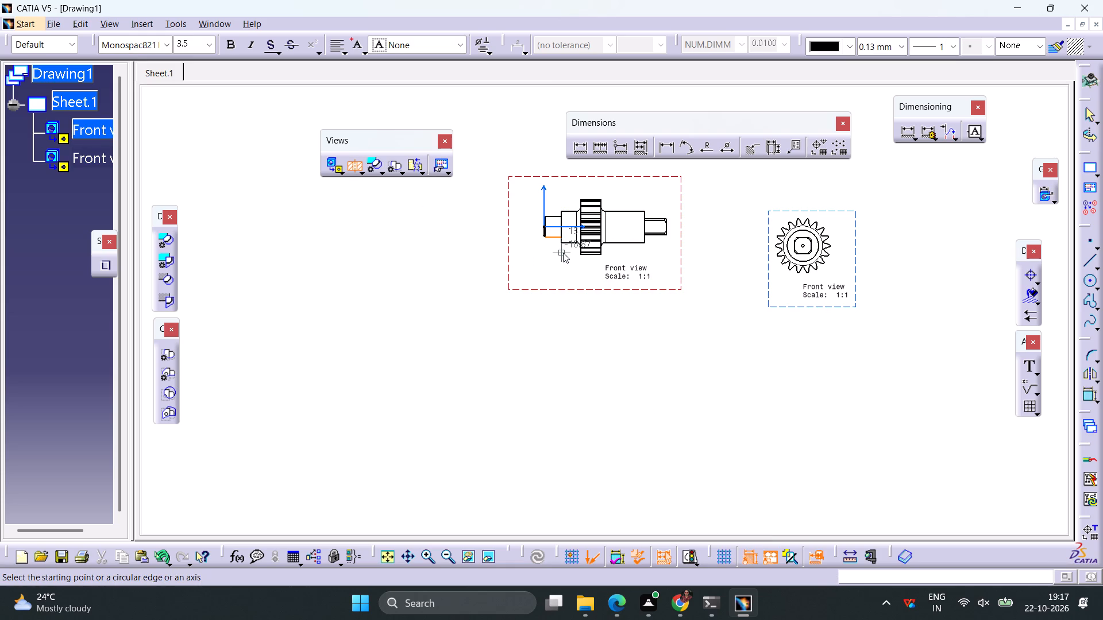
left_click(724, 565)
middle_click_drag(557, 260, 554, 249)
scroll(557, 260, "up", 1)
right_click_drag(557, 260, 553, 251)
middle_click_drag(557, 245, 495, 317)
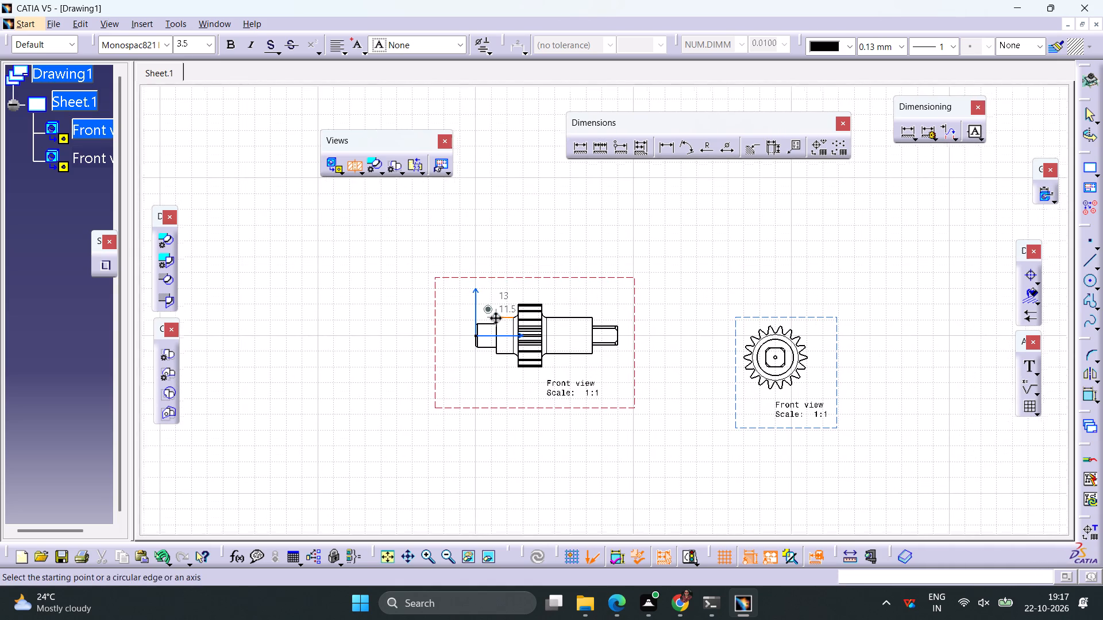
middle_click_drag(495, 317, 494, 317)
middle_click_drag(478, 351, 478, 290, "ctrl")
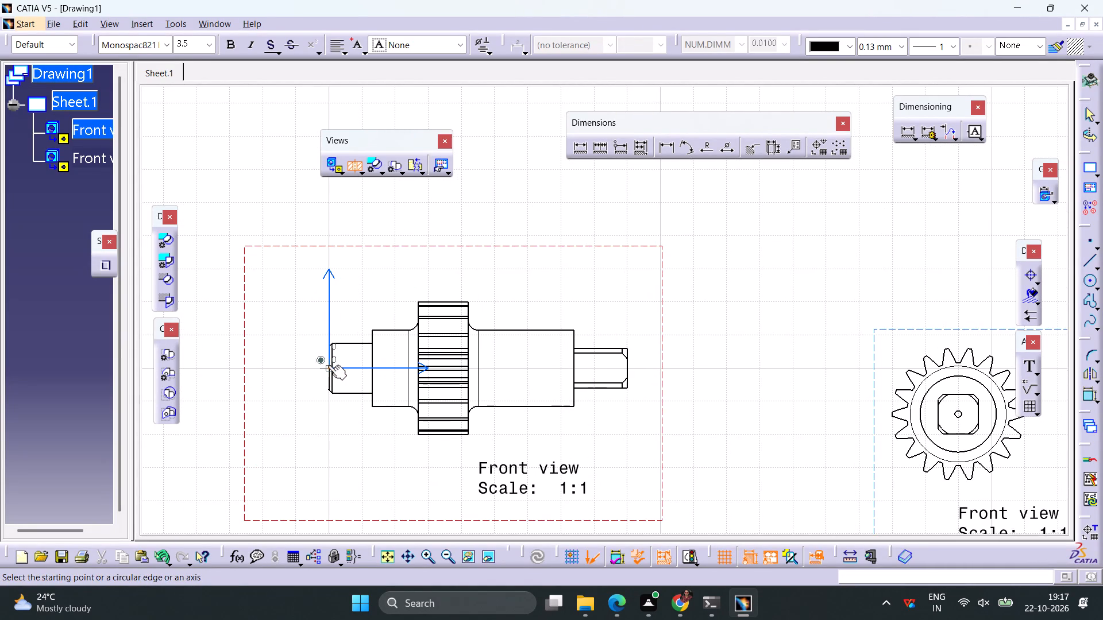
left_click(328, 365)
double_click(684, 370)
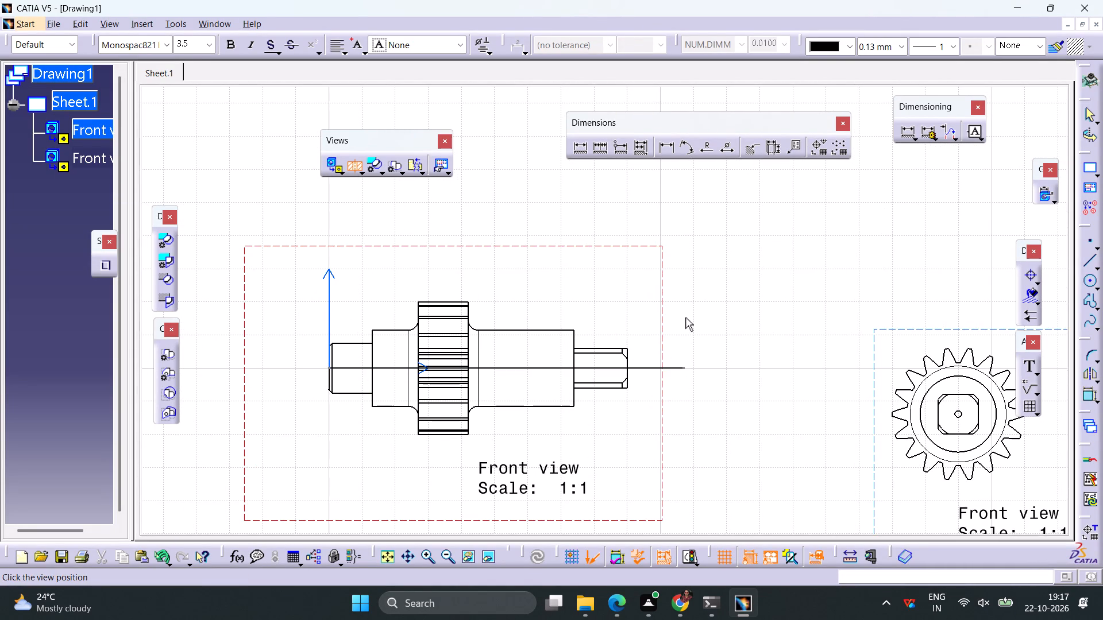
middle_click_drag(642, 216, 639, 268, "ctrl")
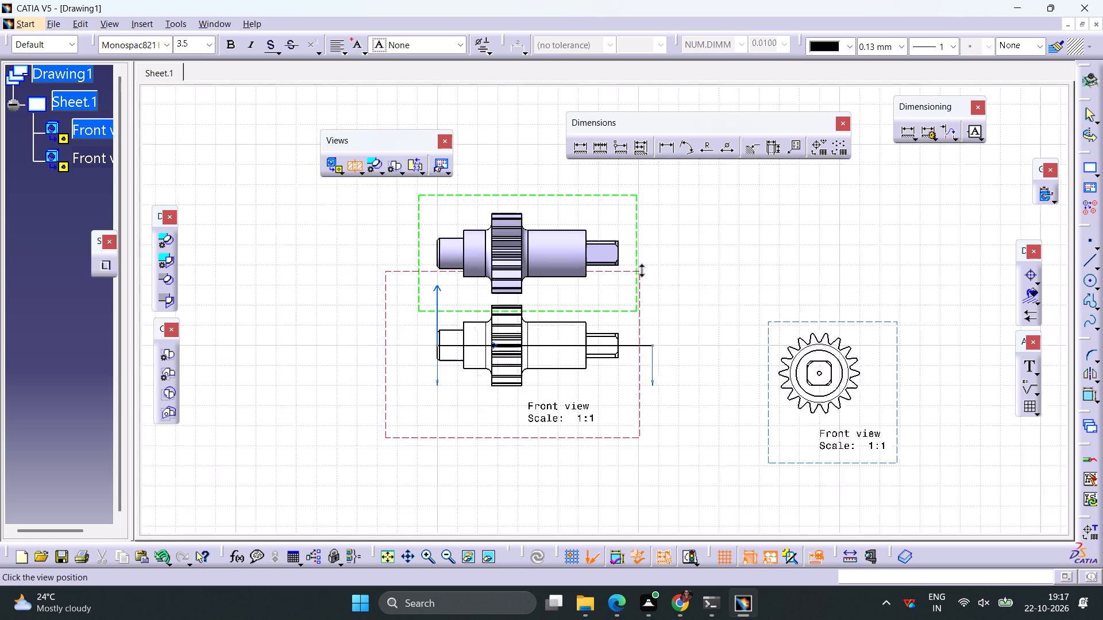
middle_click_drag(639, 268, 639, 294, "ctrl")
left_click(619, 226)
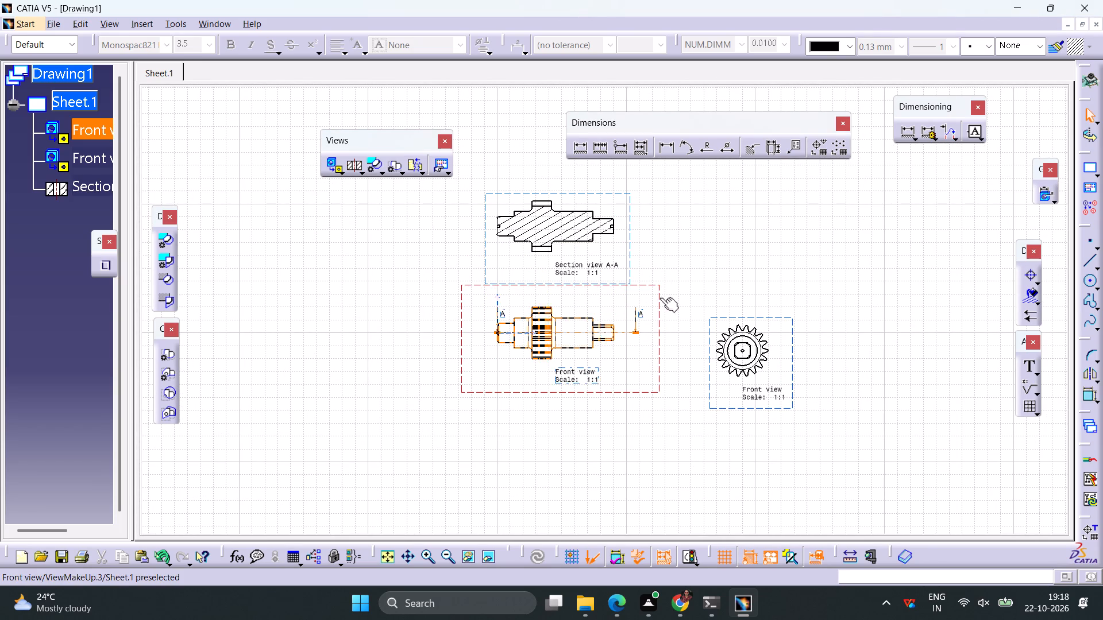
Move the lengthwise view lower on the sheet and separate section view A-A above it with a clear gap.
left_click_drag(645, 391, 638, 439)
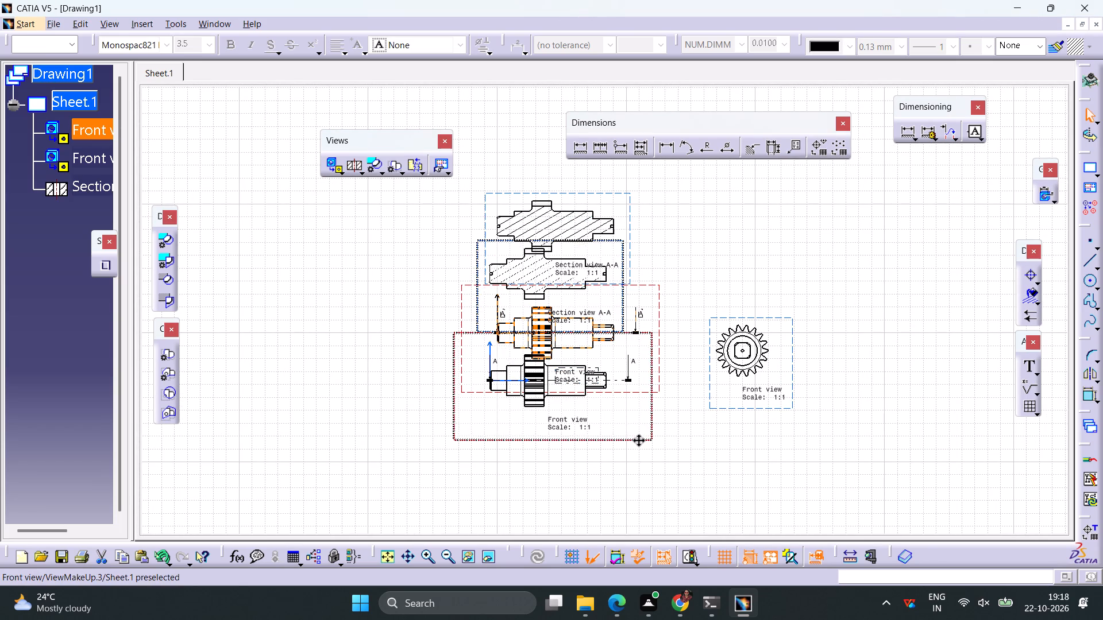
left_click_drag(638, 439, 635, 436)
left_click_drag(597, 239, 598, 181)
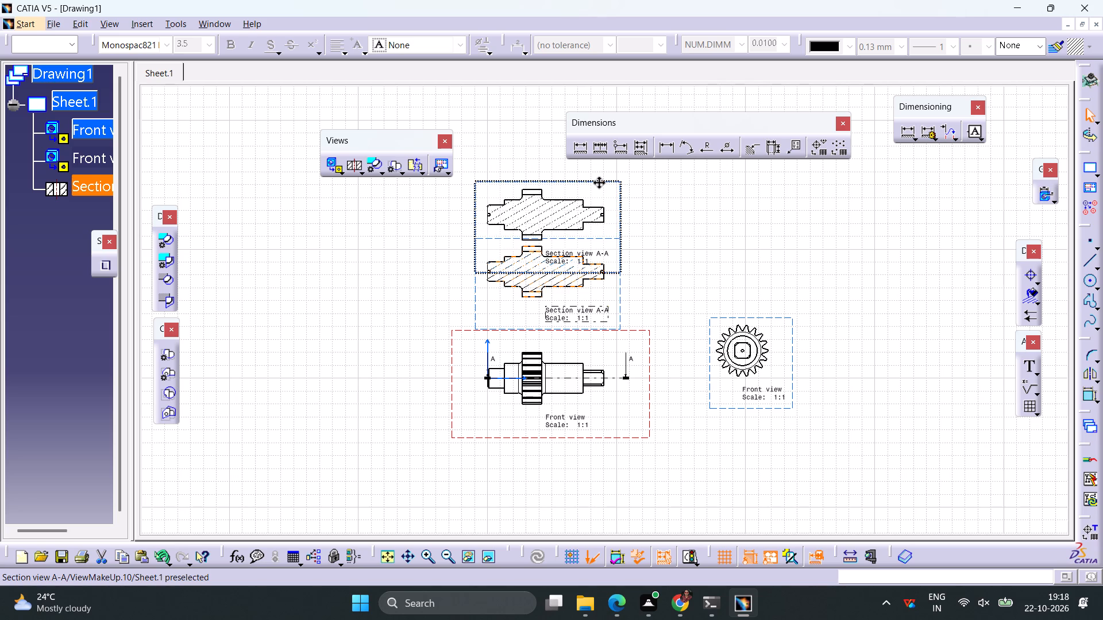
left_click_drag(598, 181, 597, 201)
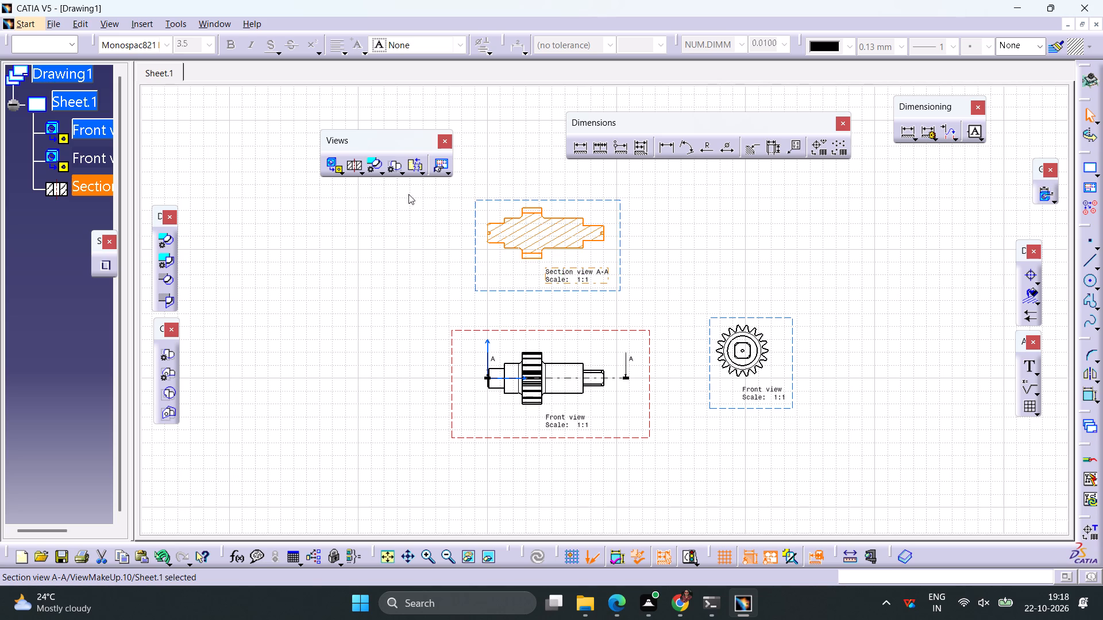
Generate an isometric view of Part2, rotated clockwise so the square end points down, placed right of the section view.
left_click(341, 174)
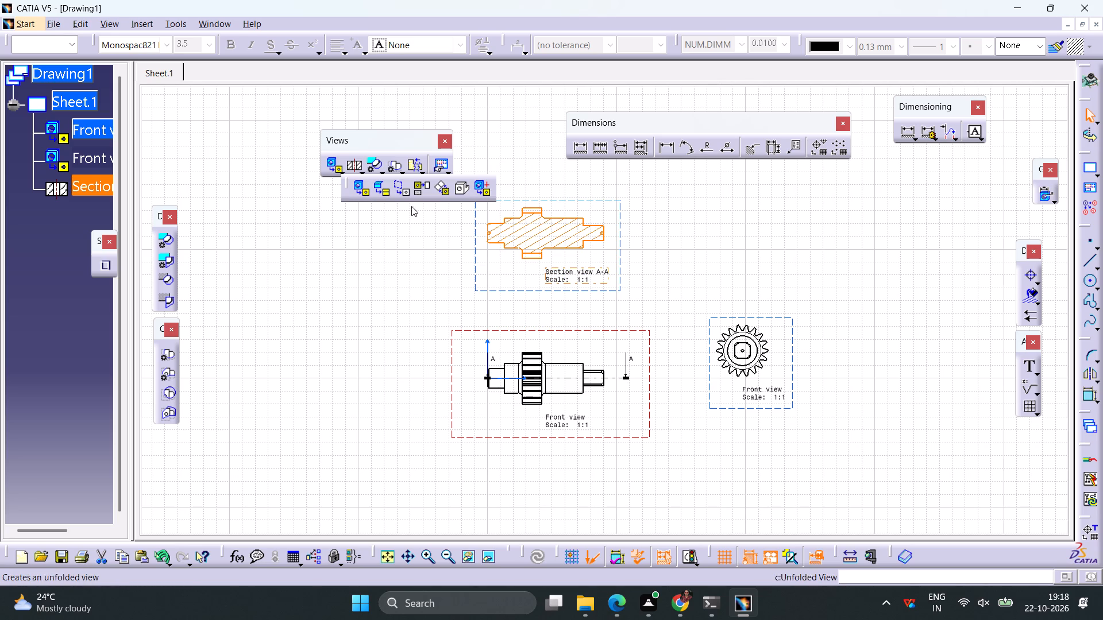
left_click(462, 191)
left_click(211, 21)
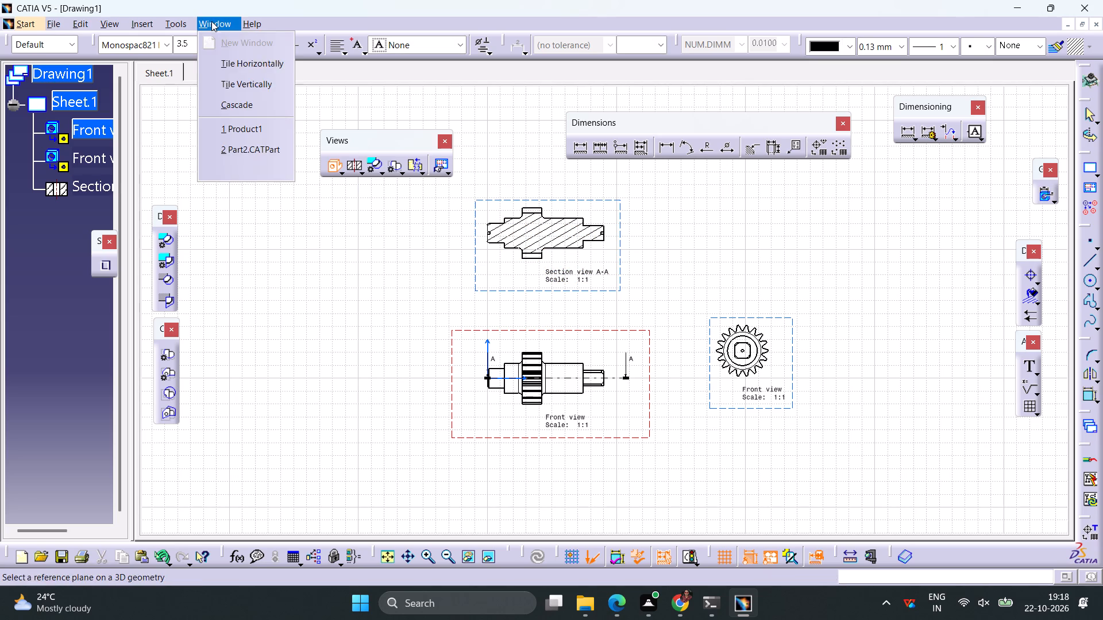
left_click(248, 142)
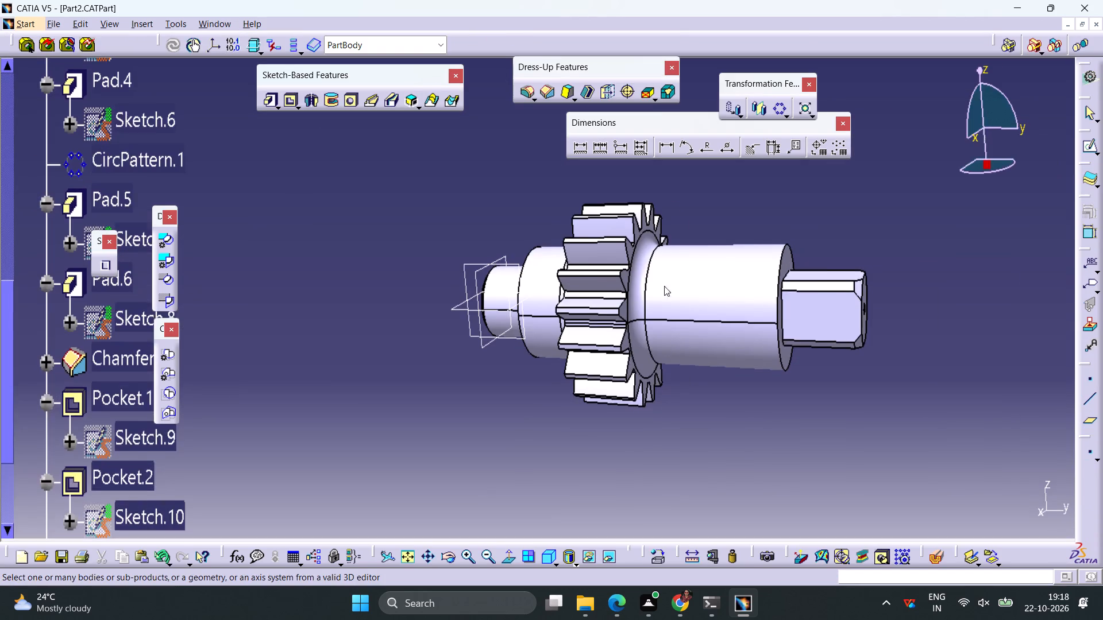
left_click(715, 351)
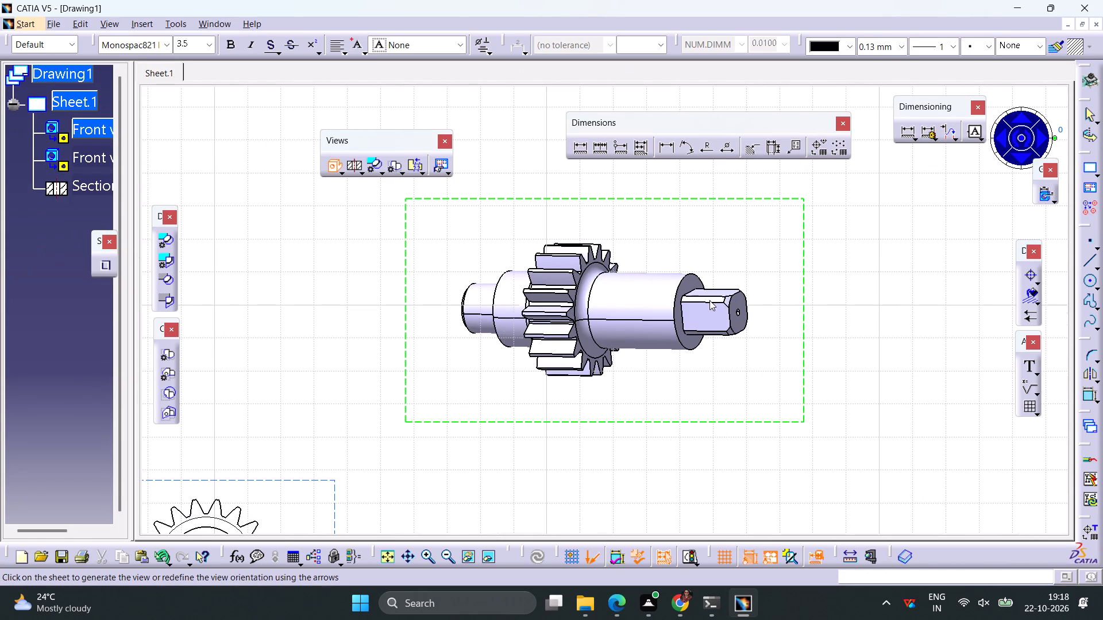
middle_click_drag(709, 300, 681, 374, "ctrl")
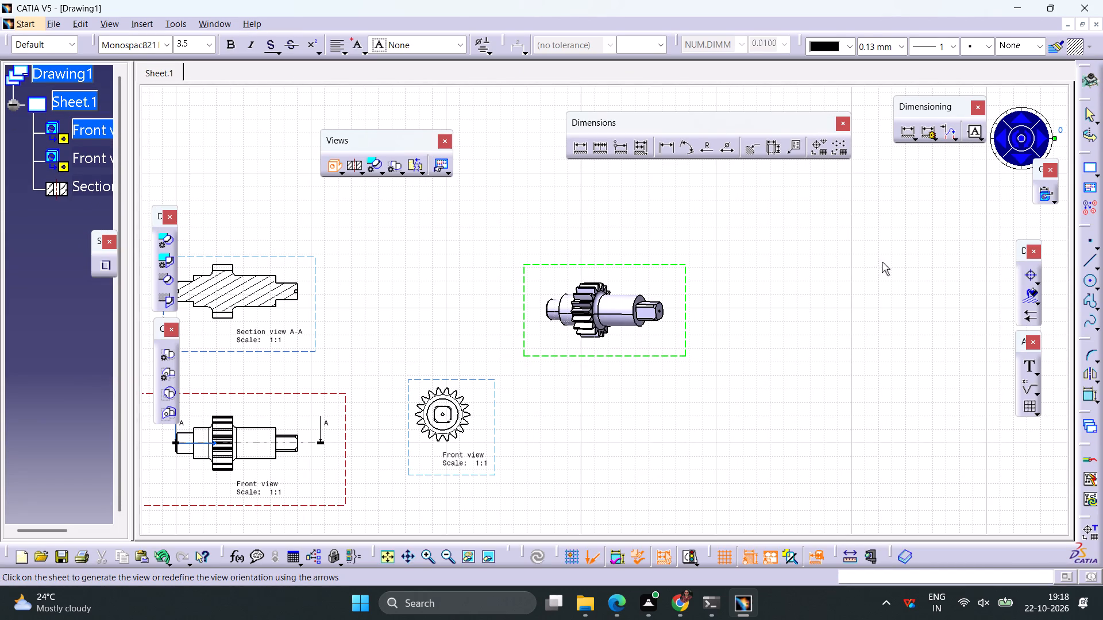
left_click_drag(1027, 144, 1027, 149)
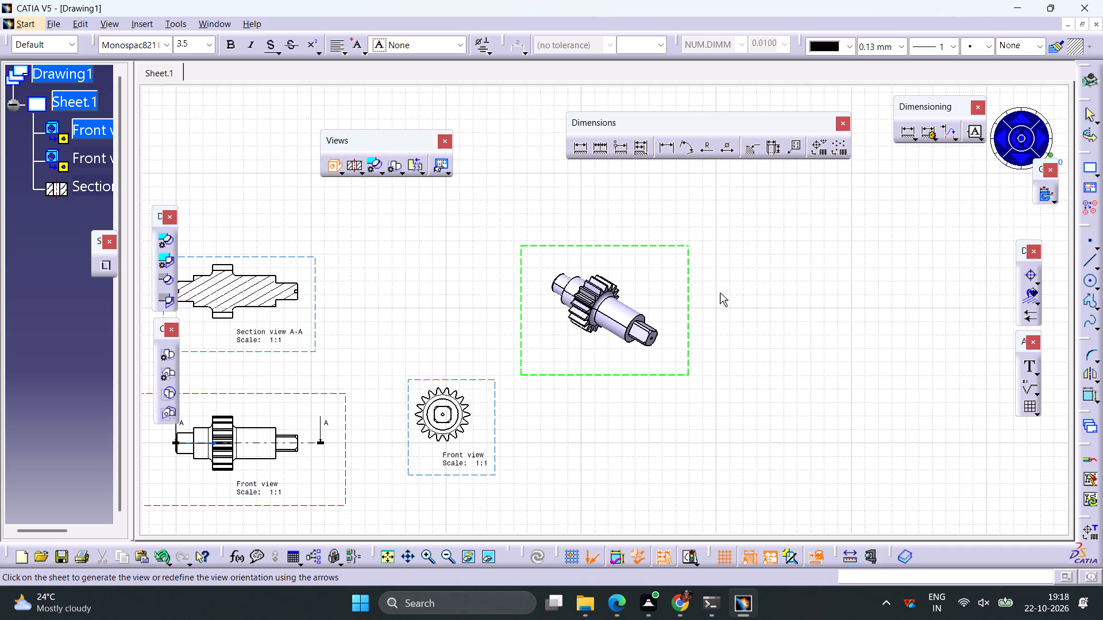
left_click(720, 293)
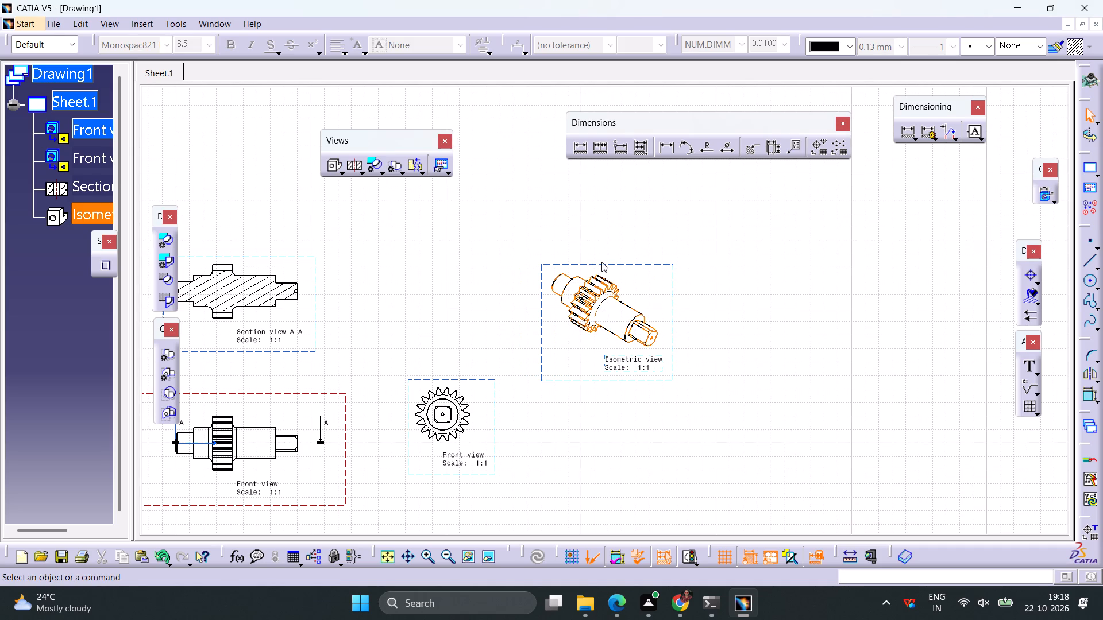
Activate the isometric view.
right_click(613, 265)
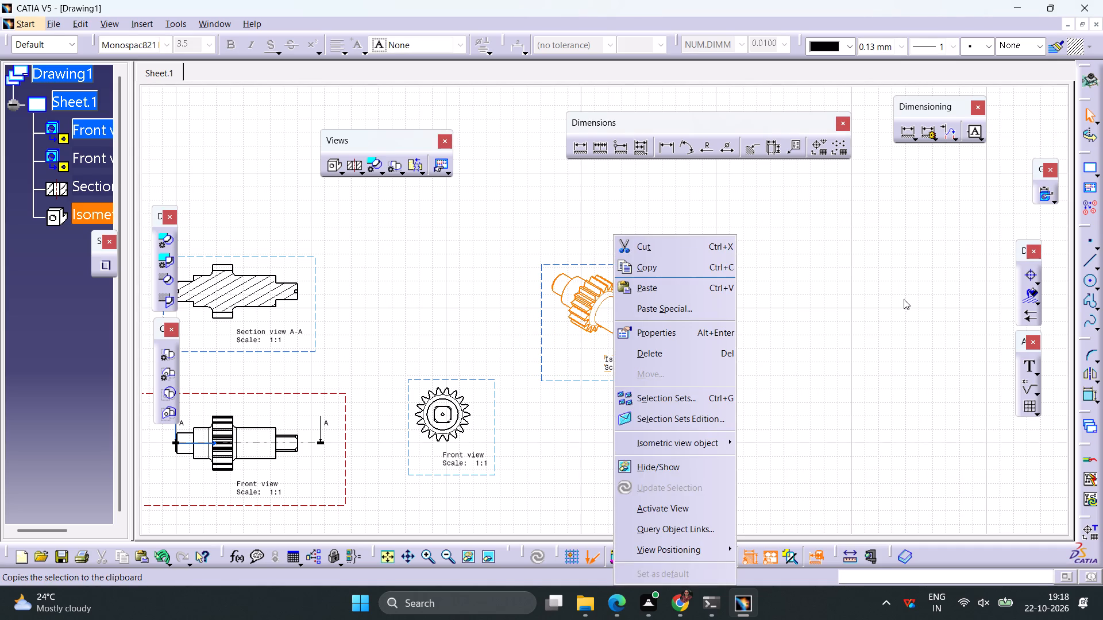
left_click(818, 317)
double_click(672, 320)
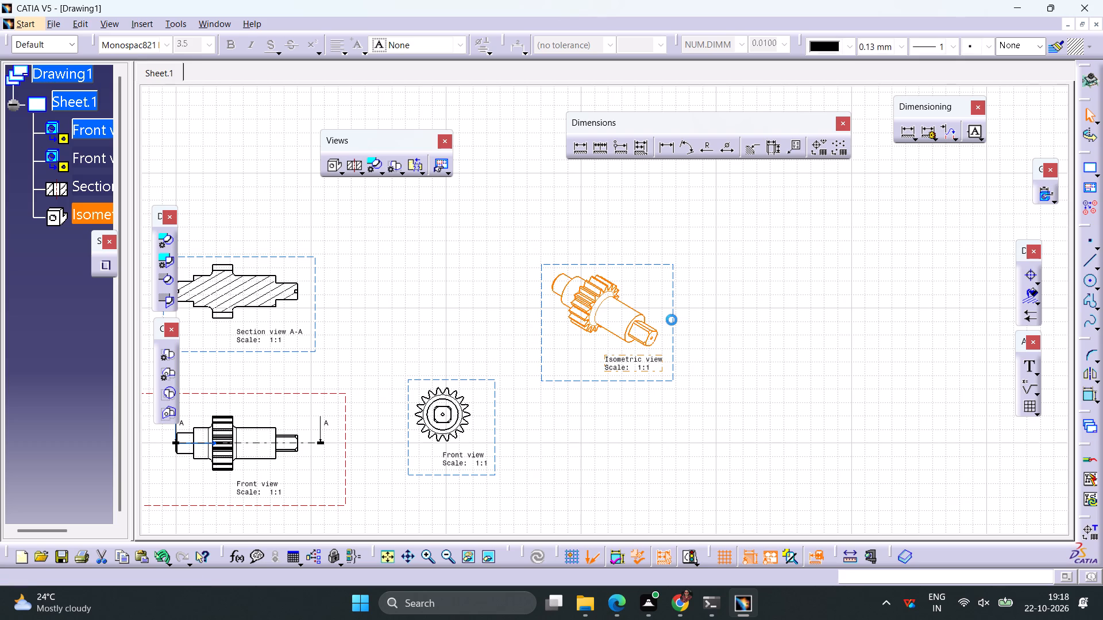
Set the isometric view's generation mode to Raster in its properties.
right_click(675, 285)
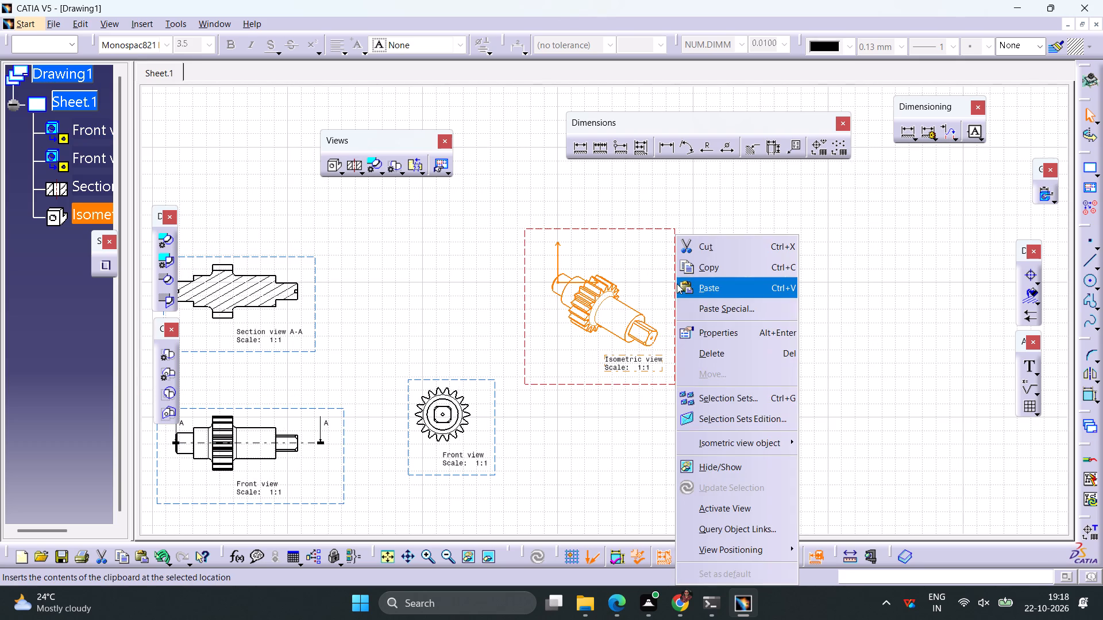
left_click(722, 328)
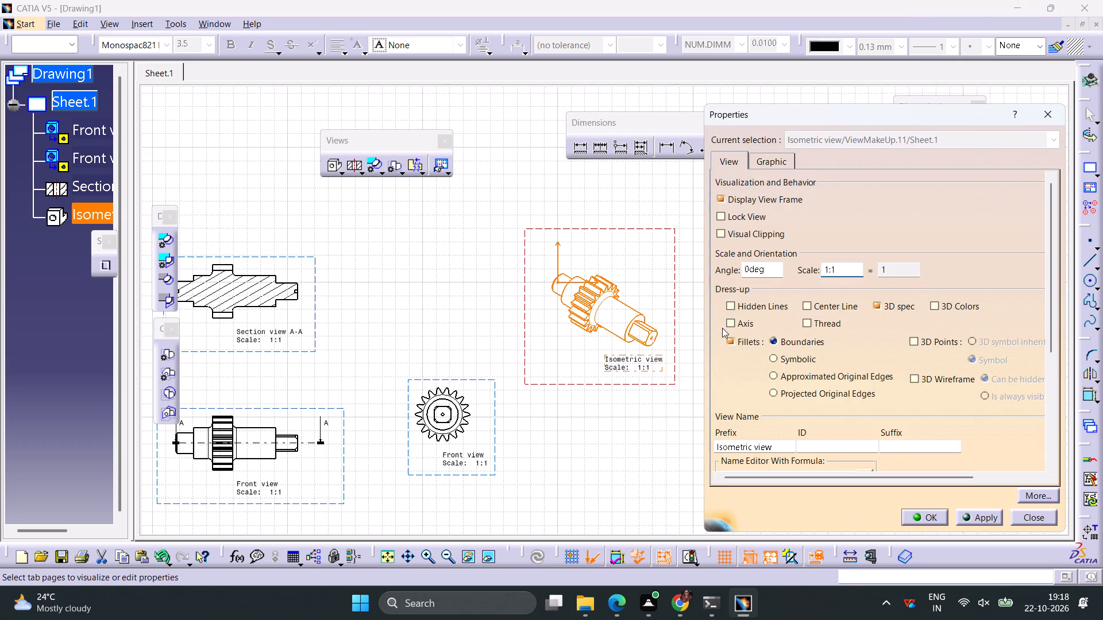
scroll(936, 412, "down", 7)
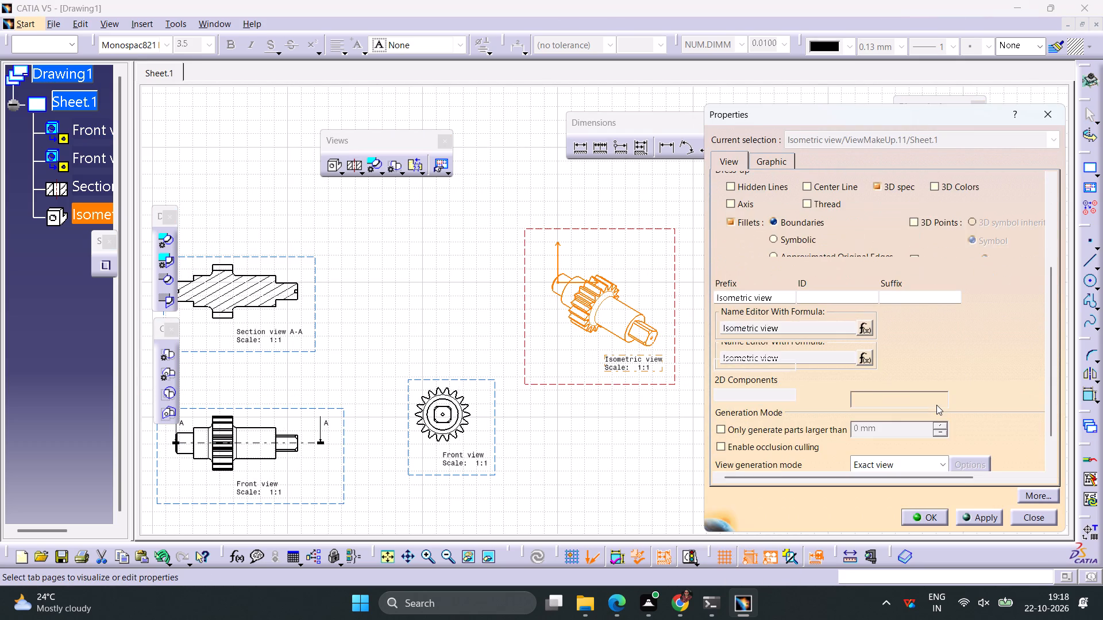
scroll(936, 405, "down", 4)
left_click(947, 405)
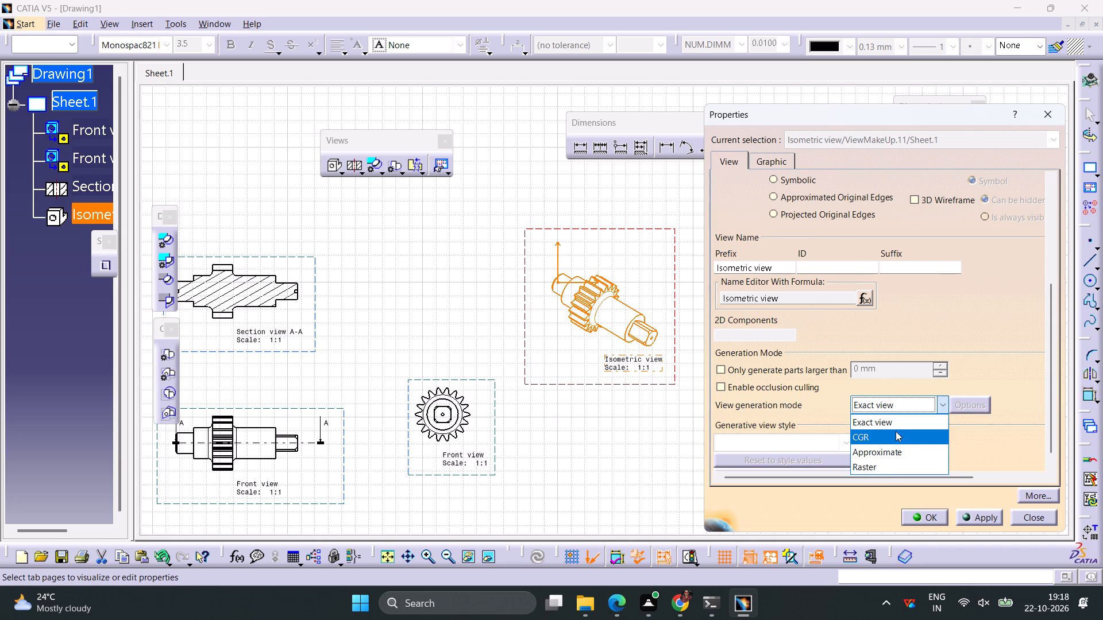
left_click(886, 472)
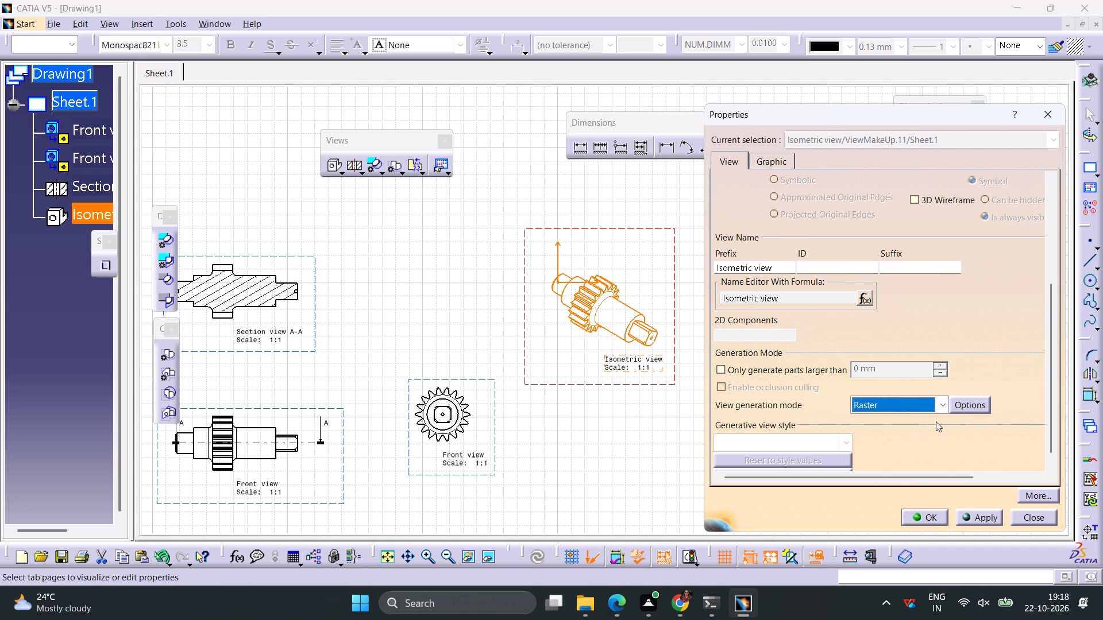
left_click(971, 515)
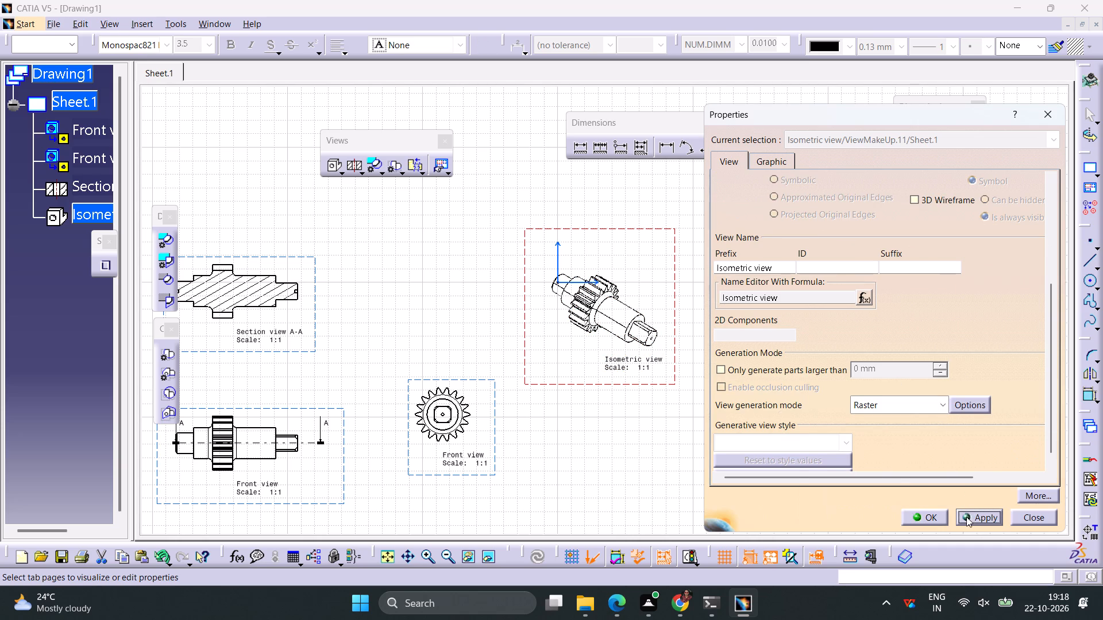
left_click(941, 517)
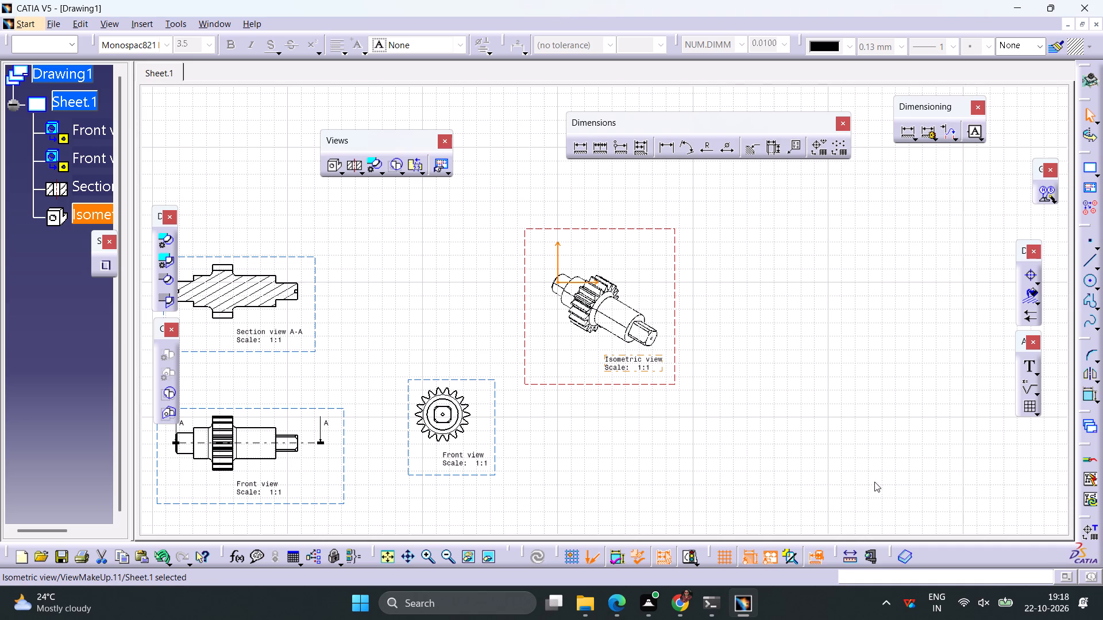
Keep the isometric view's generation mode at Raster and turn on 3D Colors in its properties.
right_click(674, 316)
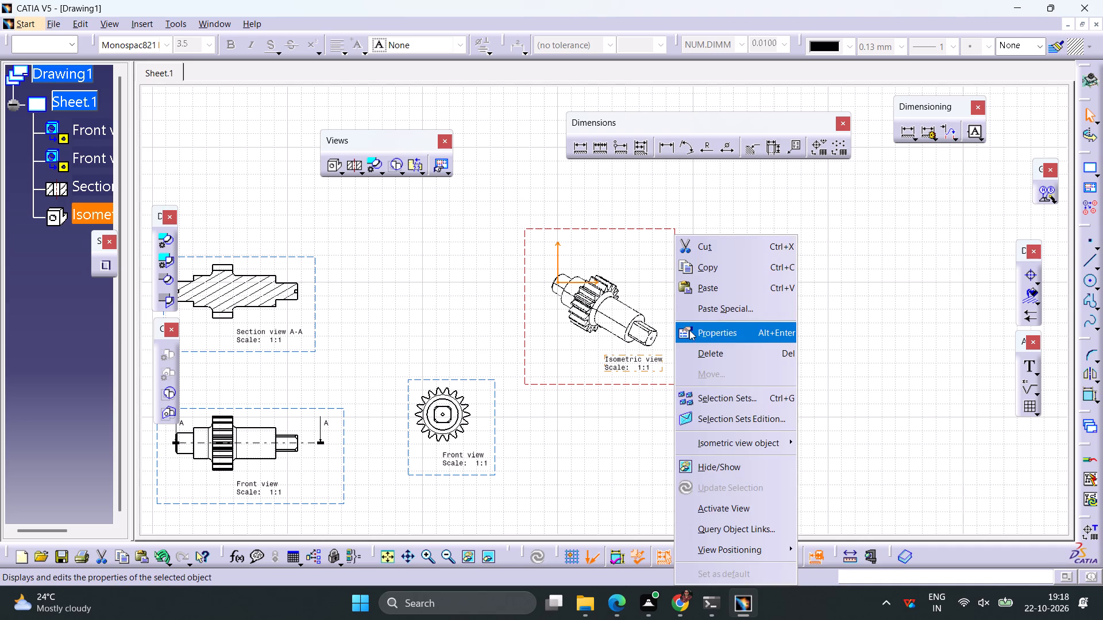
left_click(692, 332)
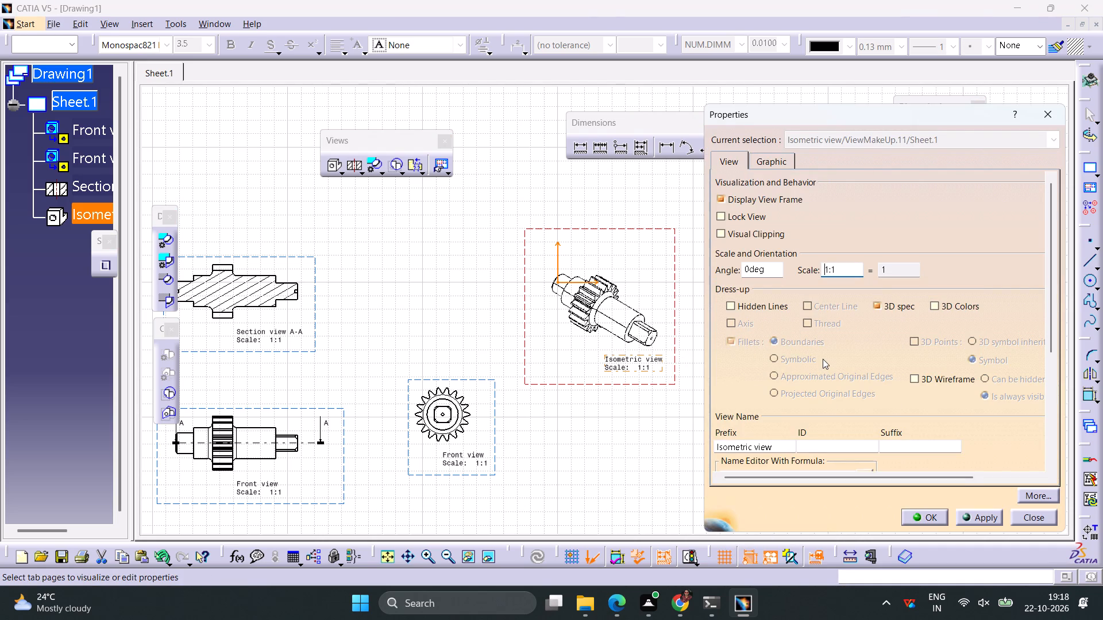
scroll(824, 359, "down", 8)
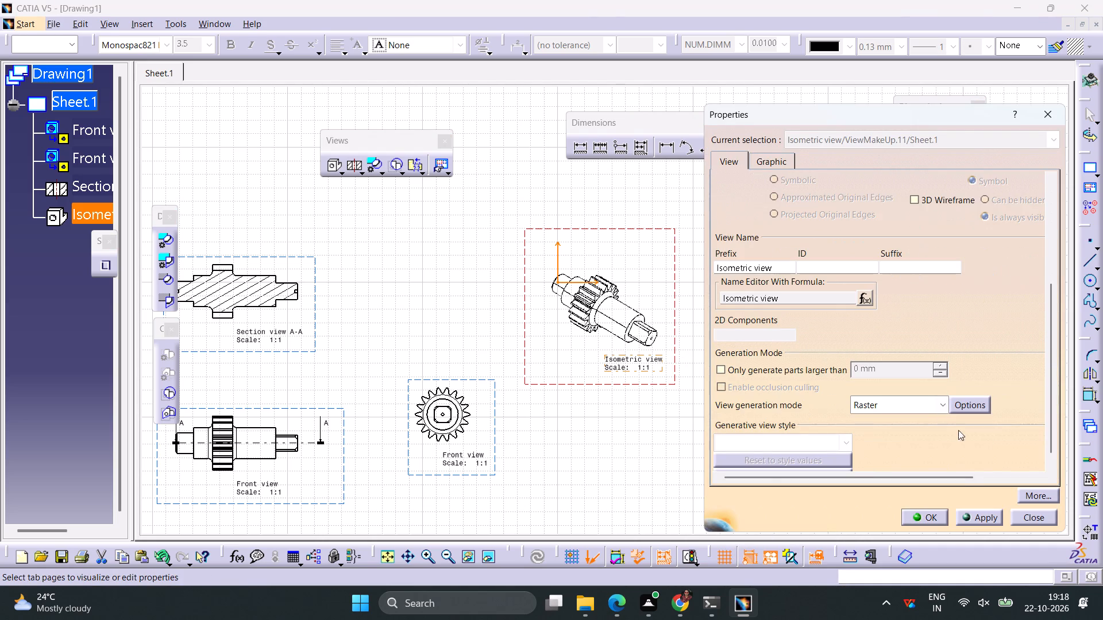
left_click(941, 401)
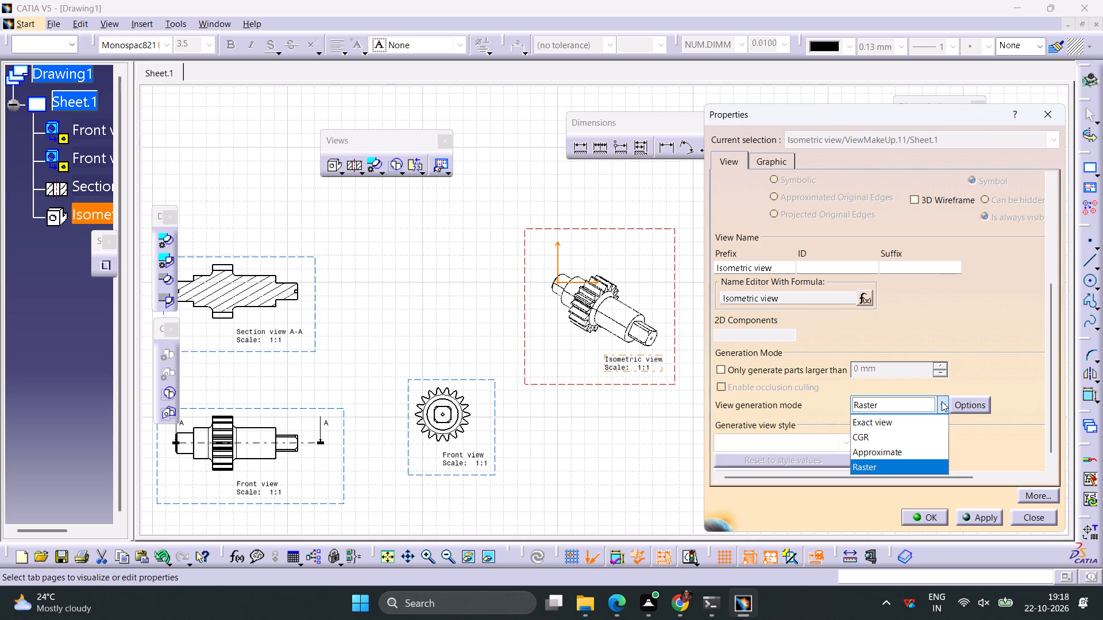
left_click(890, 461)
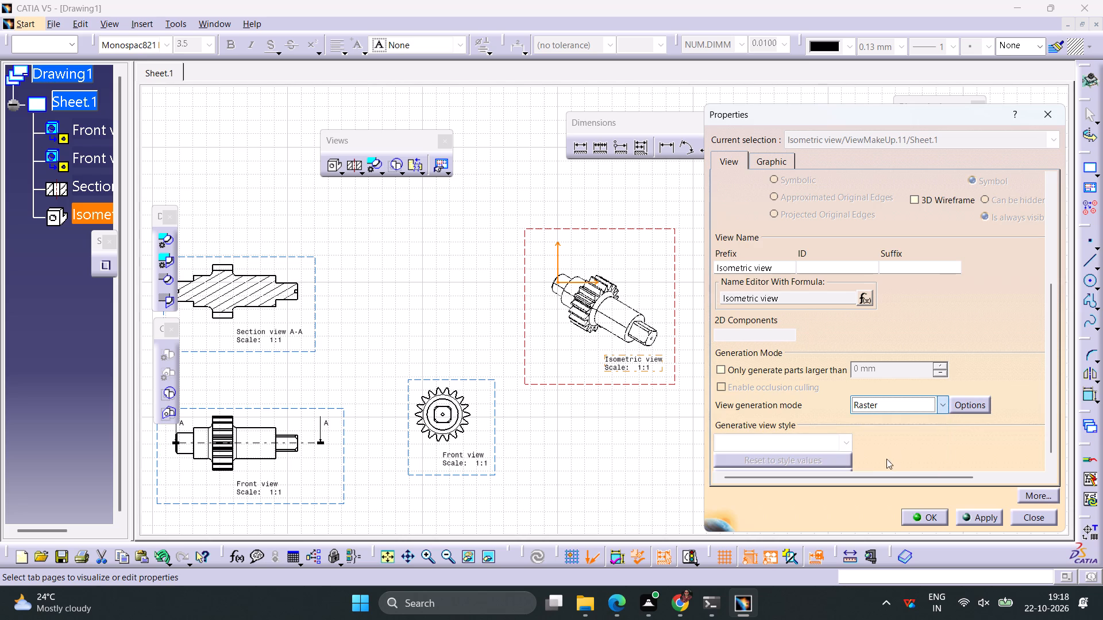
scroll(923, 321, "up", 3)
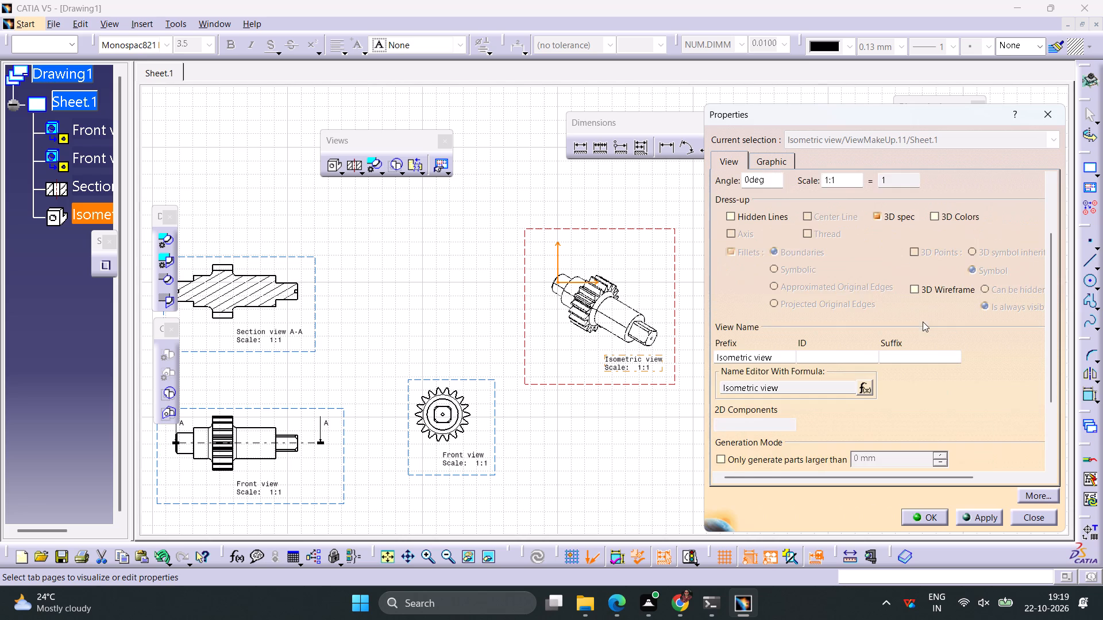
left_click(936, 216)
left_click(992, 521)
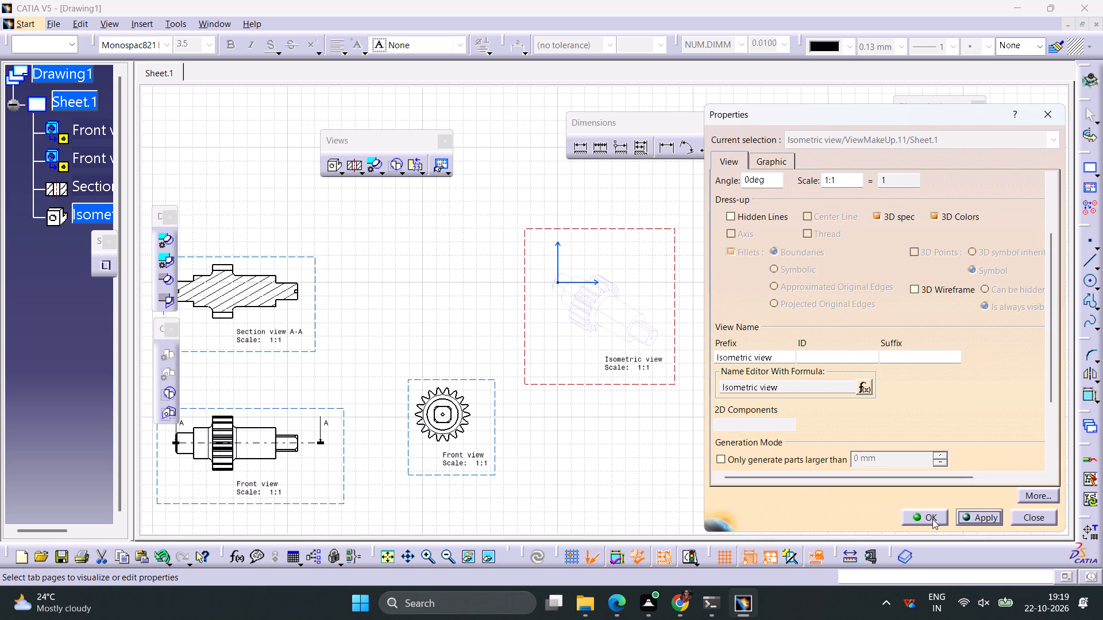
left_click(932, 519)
Turn off 3D Colors in the isometric view's properties, keeping the Raster generation mode.
right_click(674, 300)
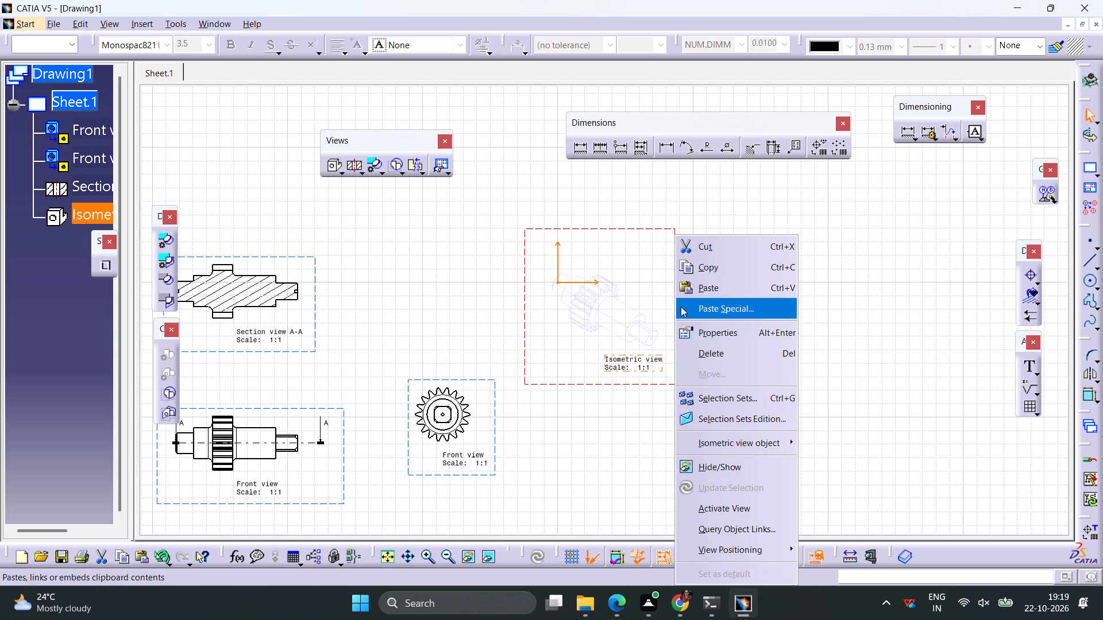
left_click(696, 327)
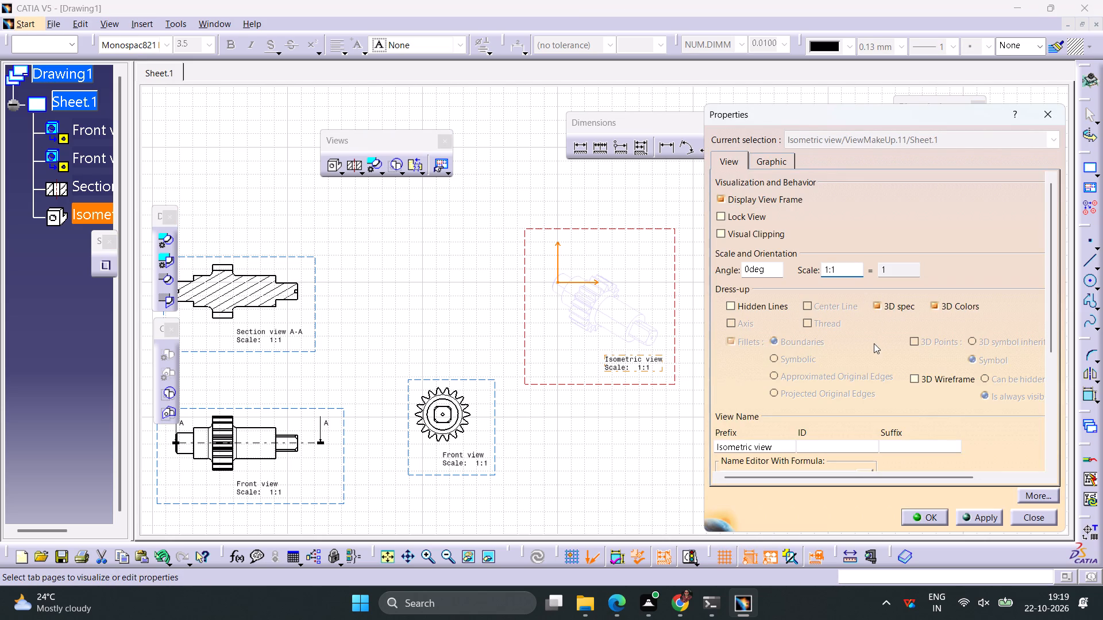
scroll(872, 350, "down", 1)
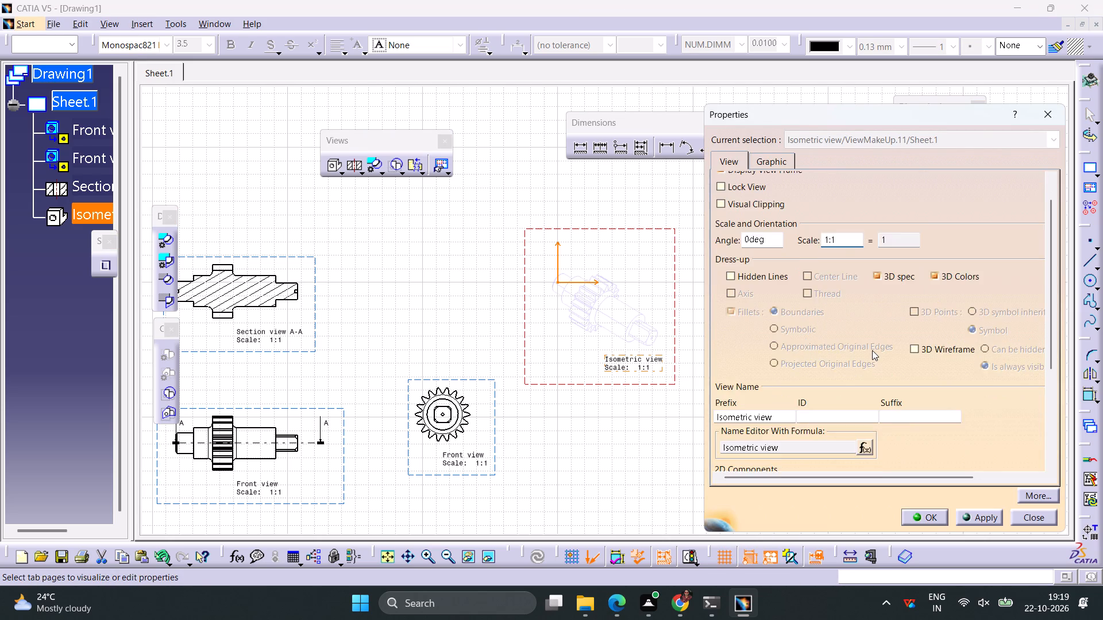
scroll(872, 350, "down", 7)
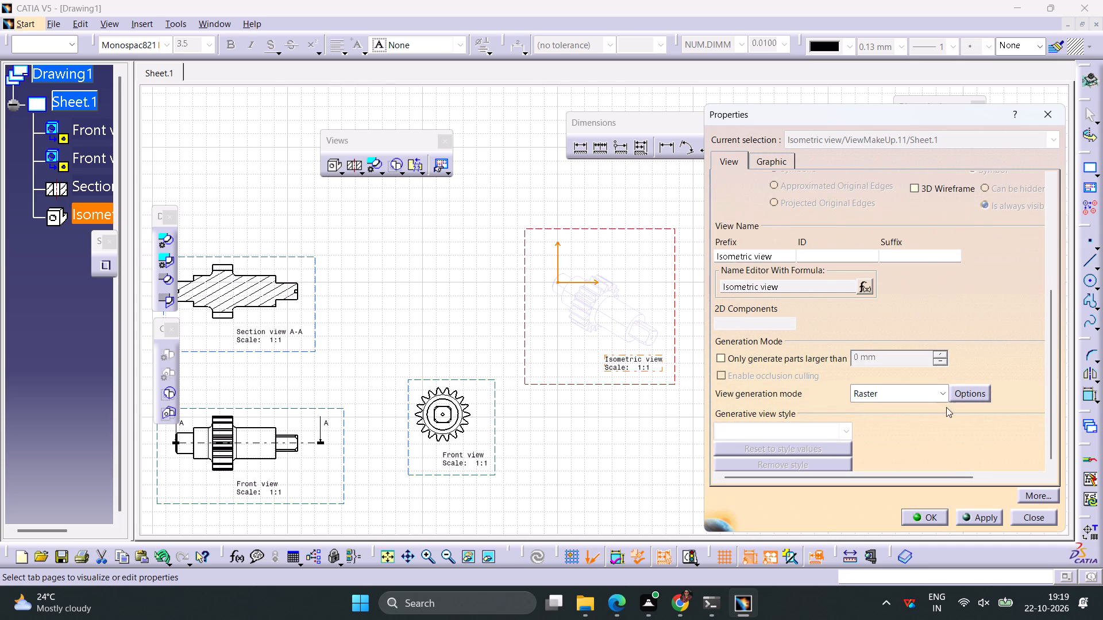
left_click(945, 398)
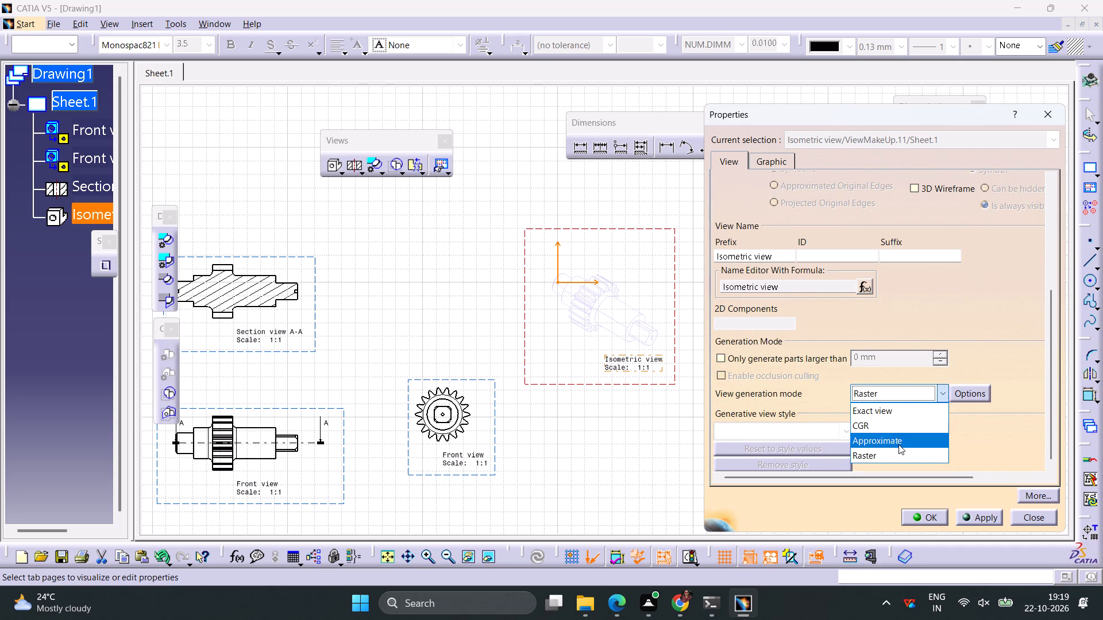
left_click(876, 455)
scroll(905, 351, "up", 3)
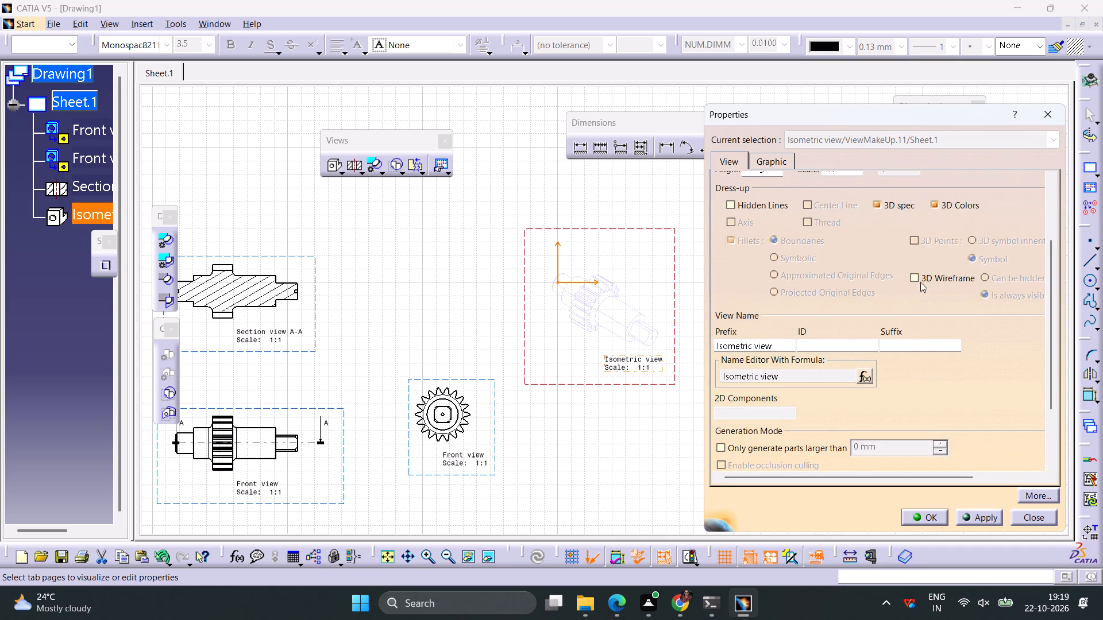
left_click(935, 203)
Set the isometric view's Raster mode option to Shading with edges and apply it.
scroll(846, 400, "down", 3)
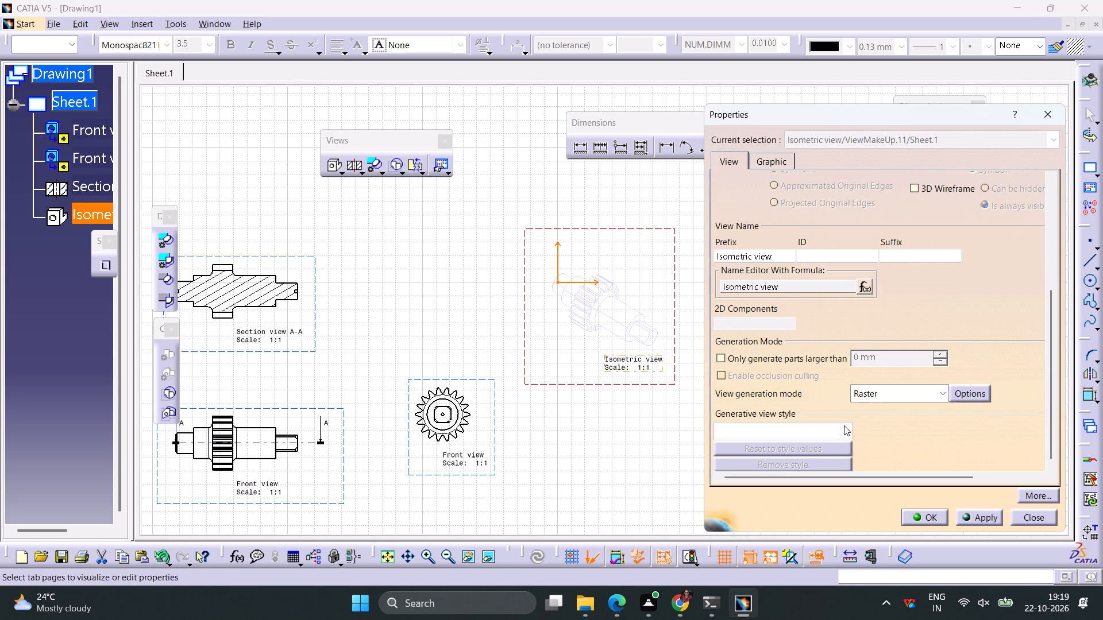
scroll(844, 425, "down", 3)
left_click(844, 432)
left_click(980, 393)
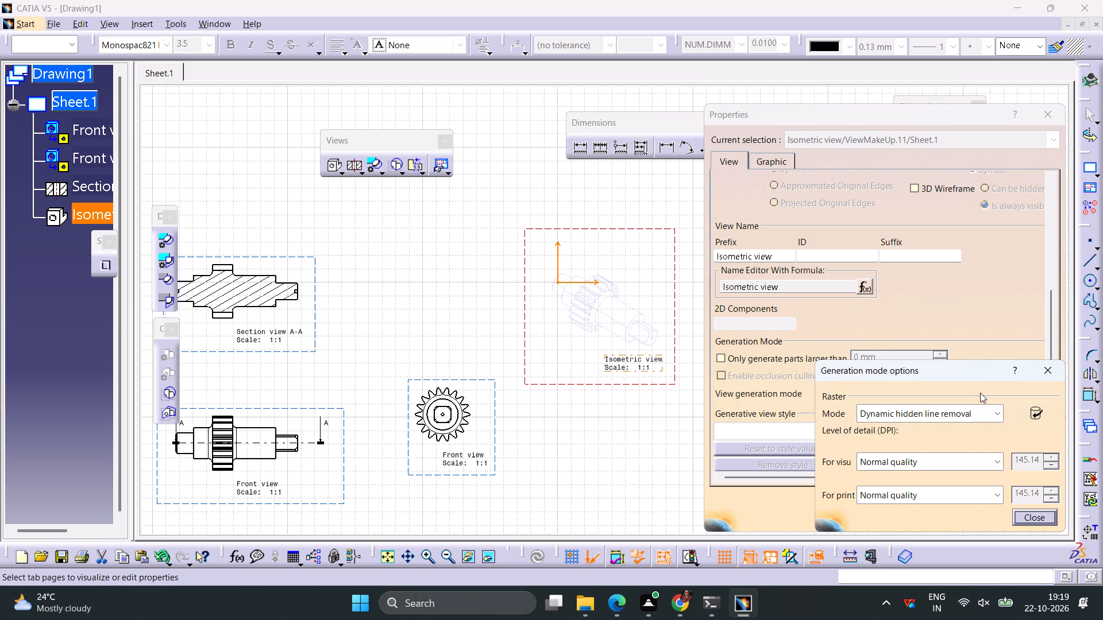
left_click(1000, 413)
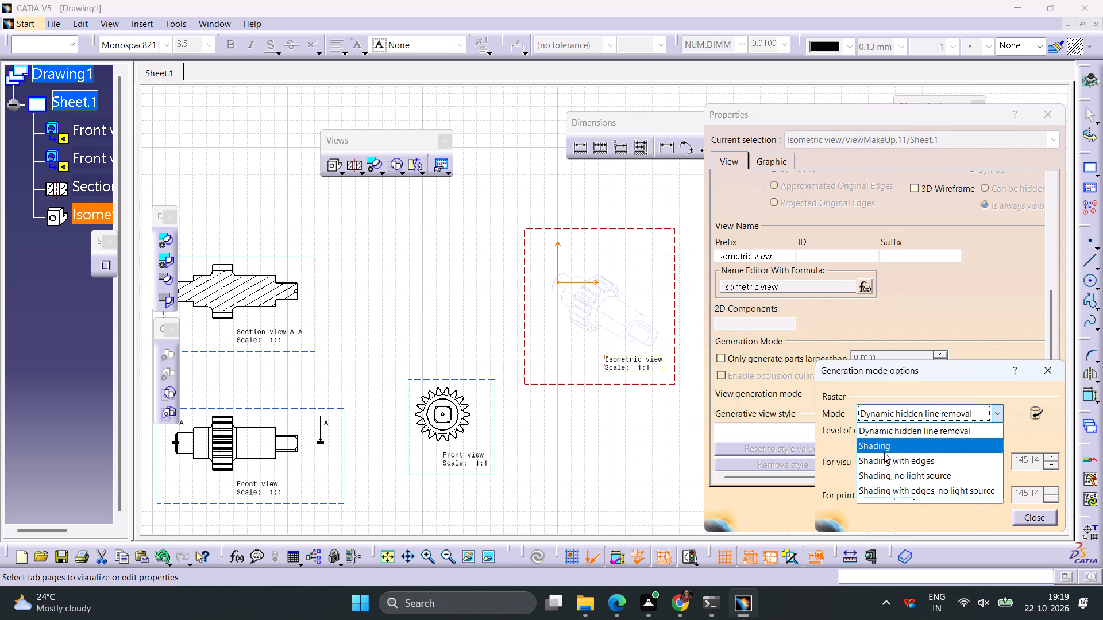
left_click(884, 452)
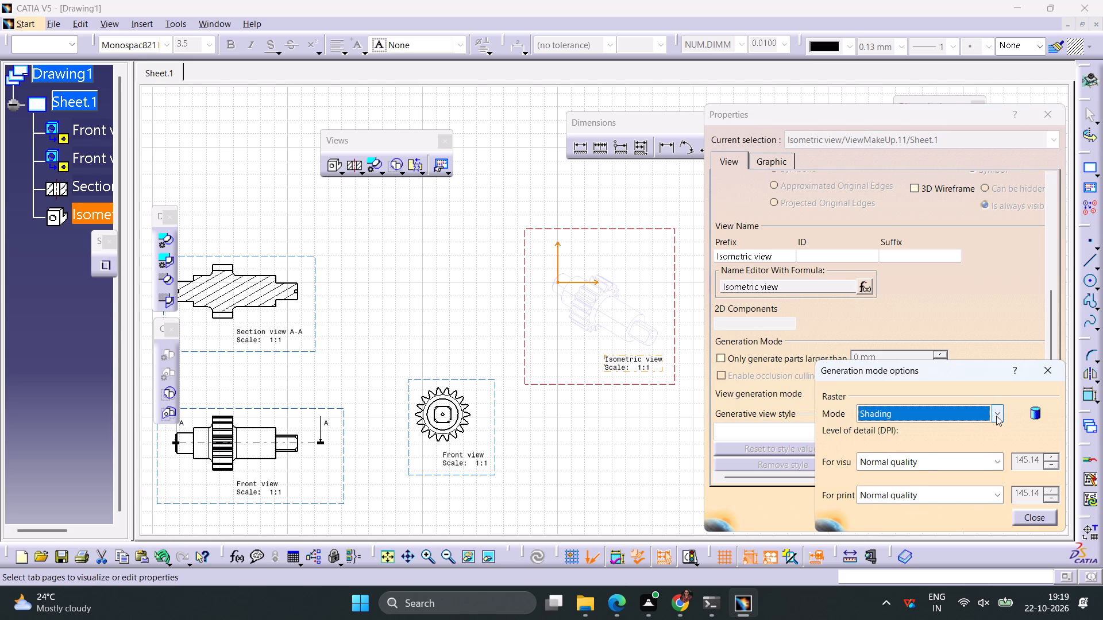
left_click(996, 416)
left_click(921, 465)
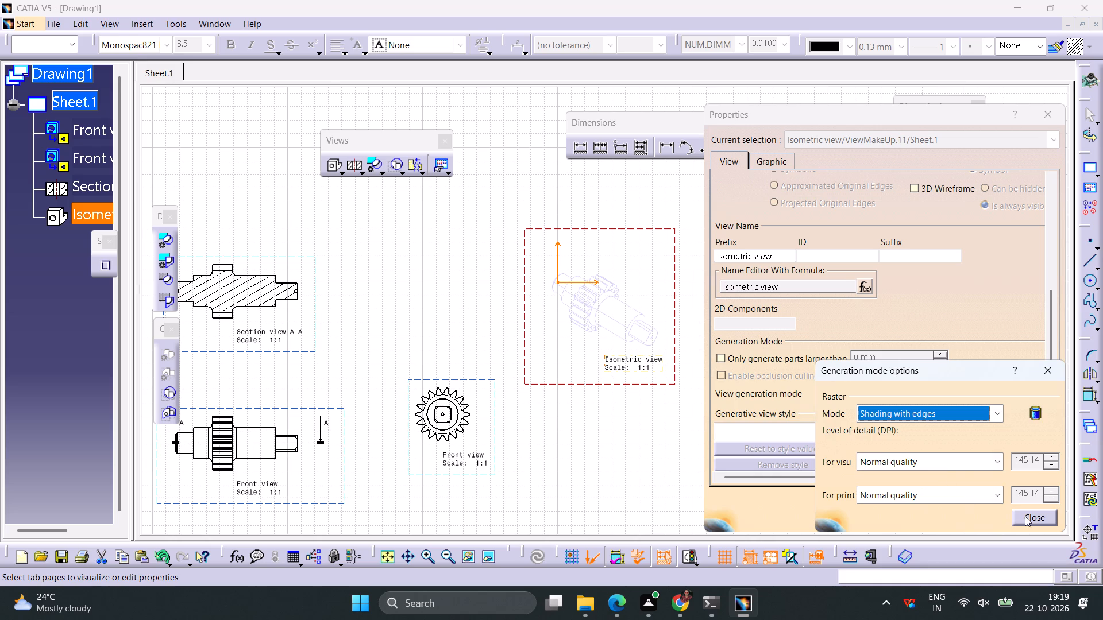
left_click(1028, 517)
left_click(969, 518)
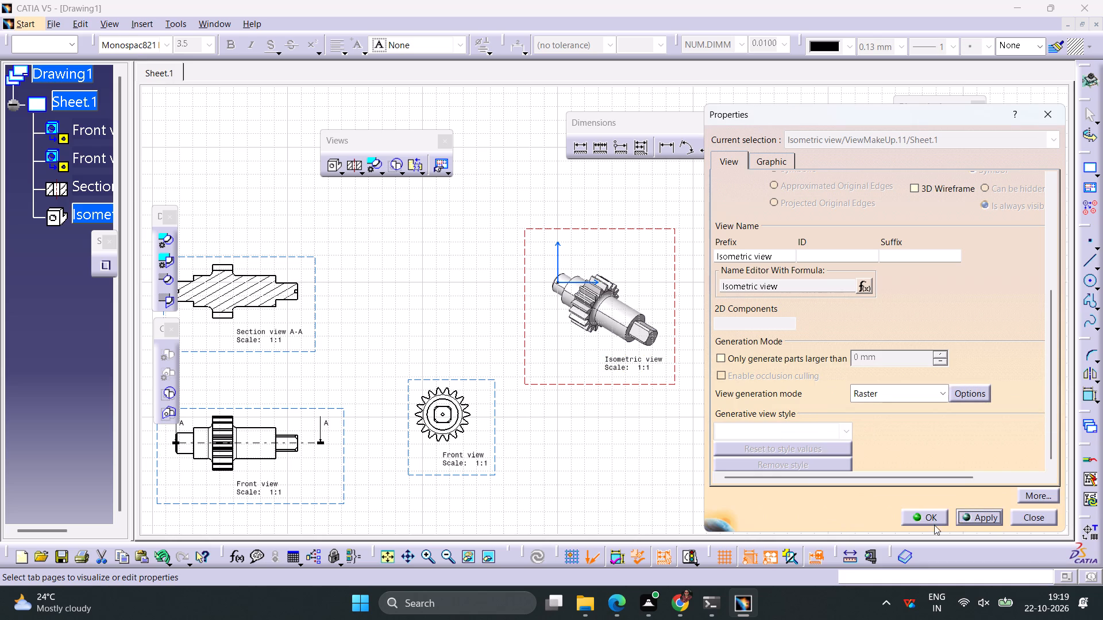
left_click(934, 523)
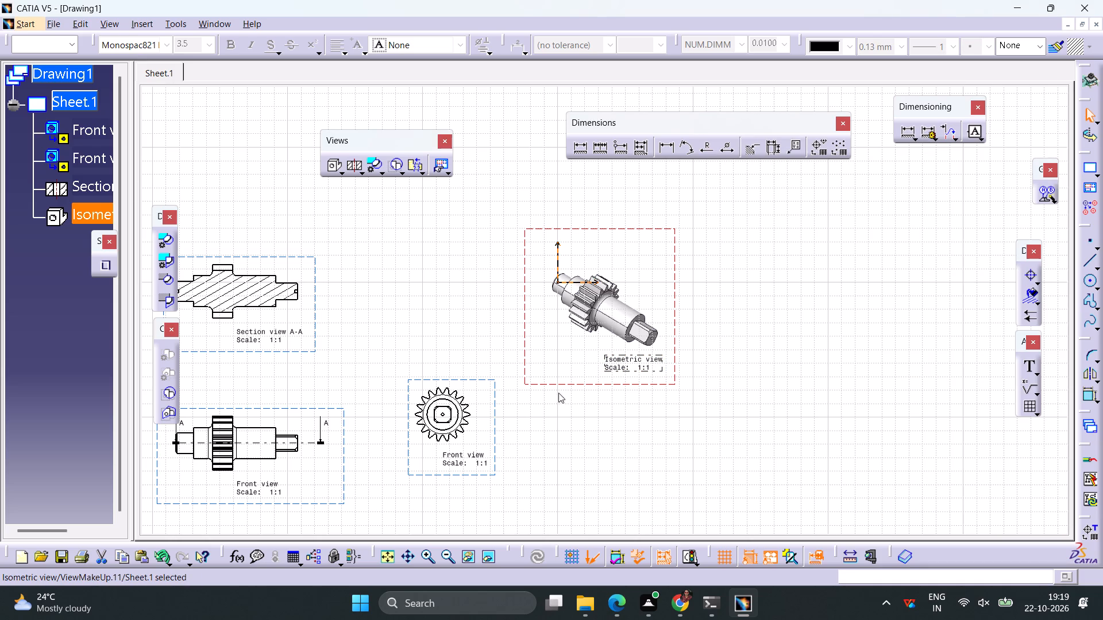
Move the isometric view up beside section view A-A and the end view beneath it, roughly level with the lengthwise view.
left_click_drag(524, 320, 435, 277)
middle_click_drag(557, 384, 685, 350)
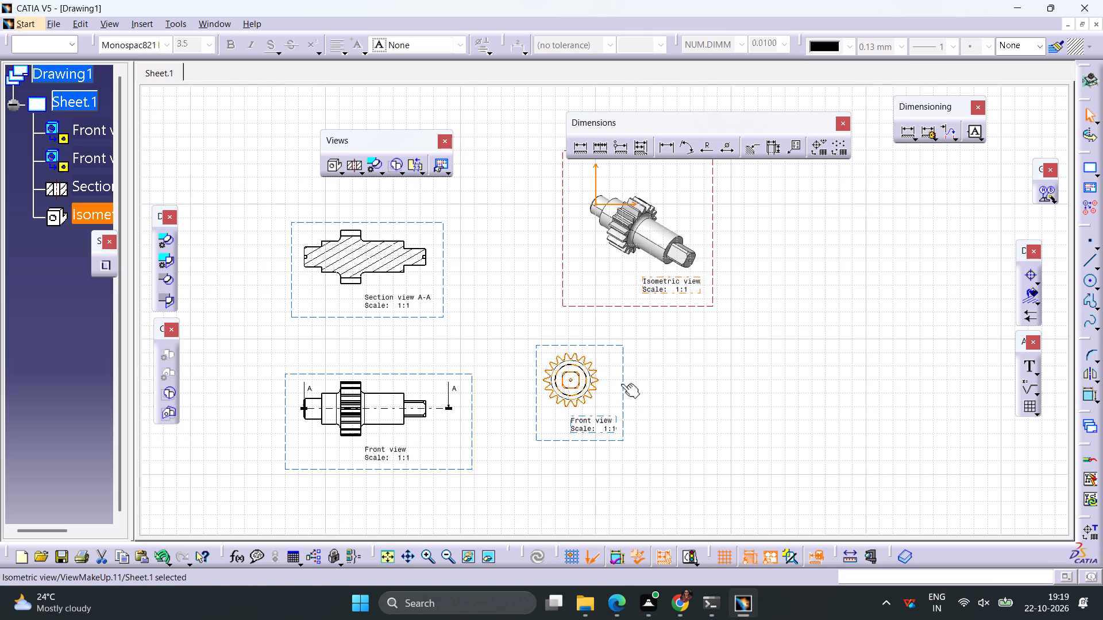
left_click_drag(621, 383, 674, 408)
middle_click_drag(606, 400, 608, 386, "ctrl")
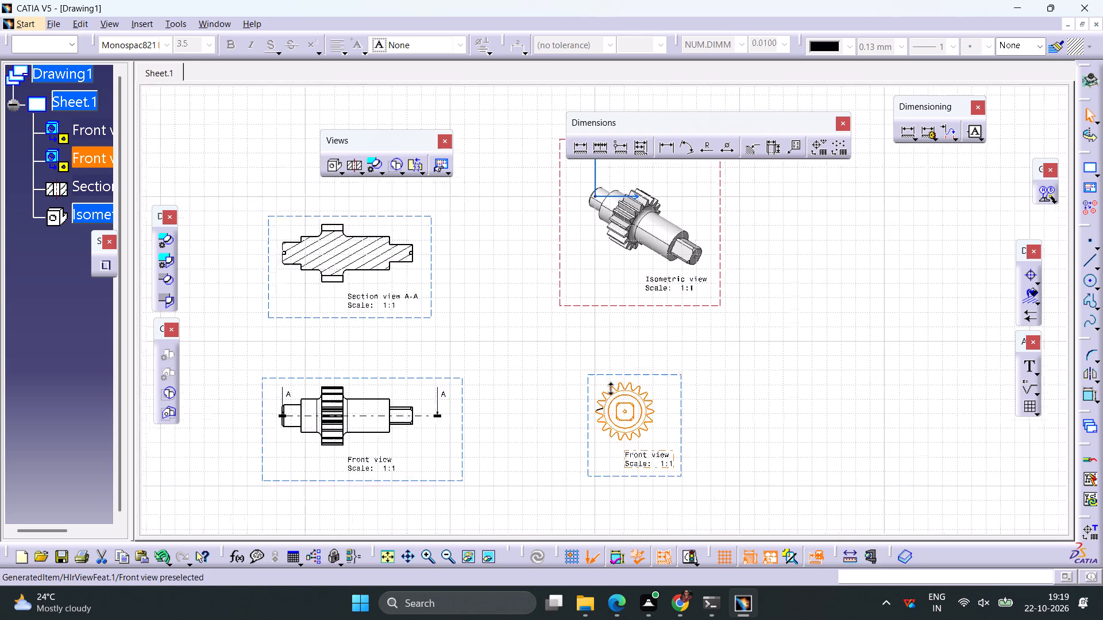
middle_click_drag(608, 386, 610, 382, "ctrl")
middle_click_drag(530, 409, 530, 433, "ctrl")
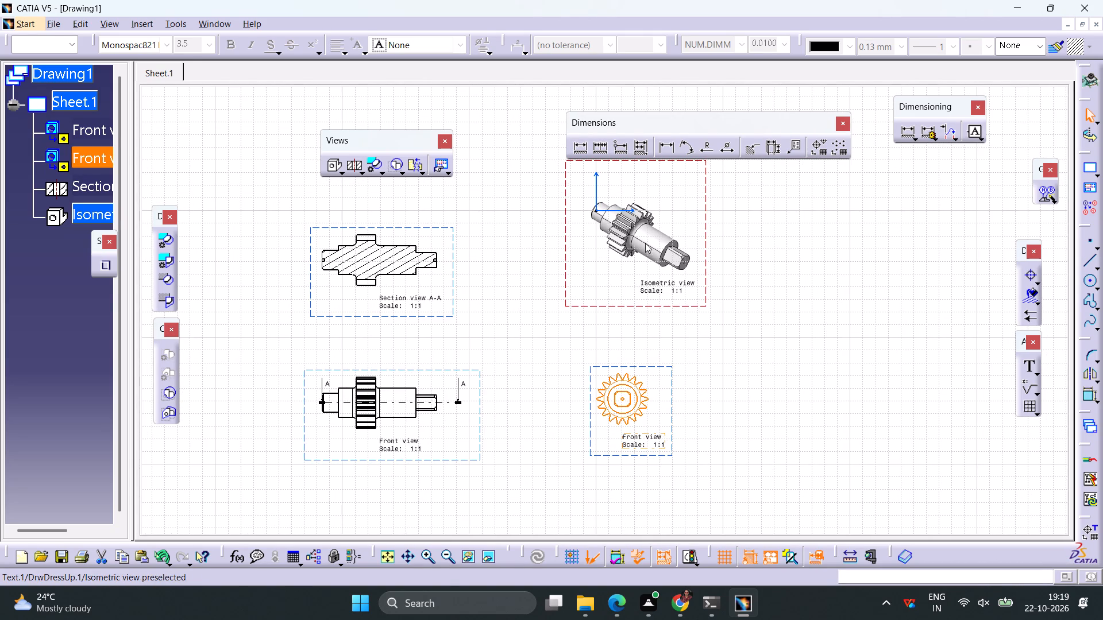
Add a diameter dimension for the small round end of the shaft in the lengthwise view, placed just outside that end.
left_click(723, 146)
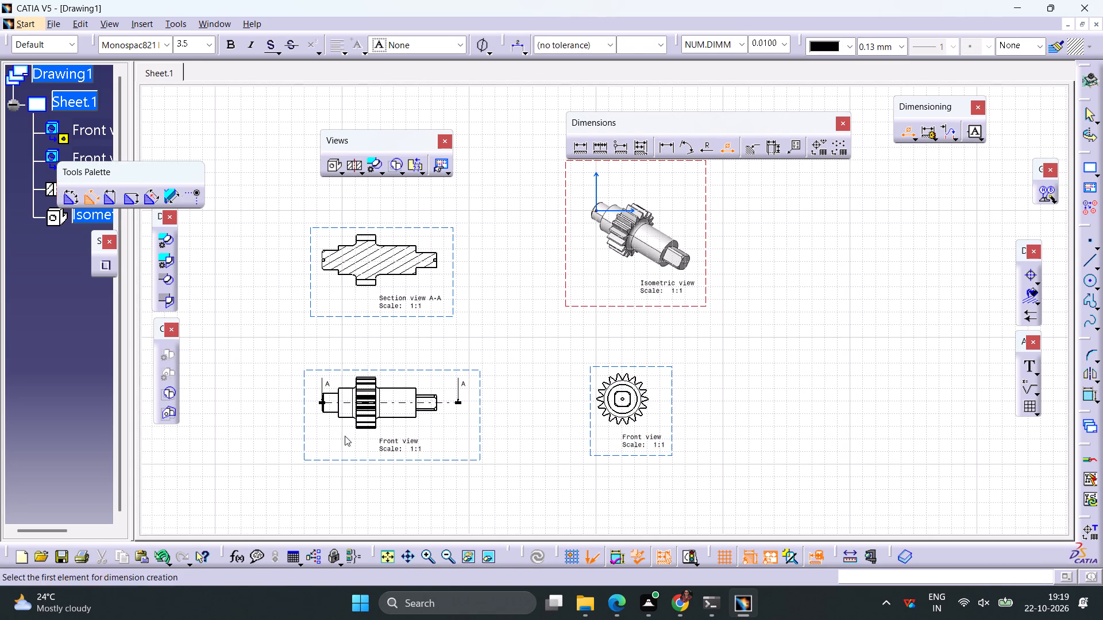
middle_click_drag(327, 432, 327, 378, "ctrl")
scroll(325, 401, "up", 1)
middle_click_drag(325, 400, 678, 248)
left_click(423, 369)
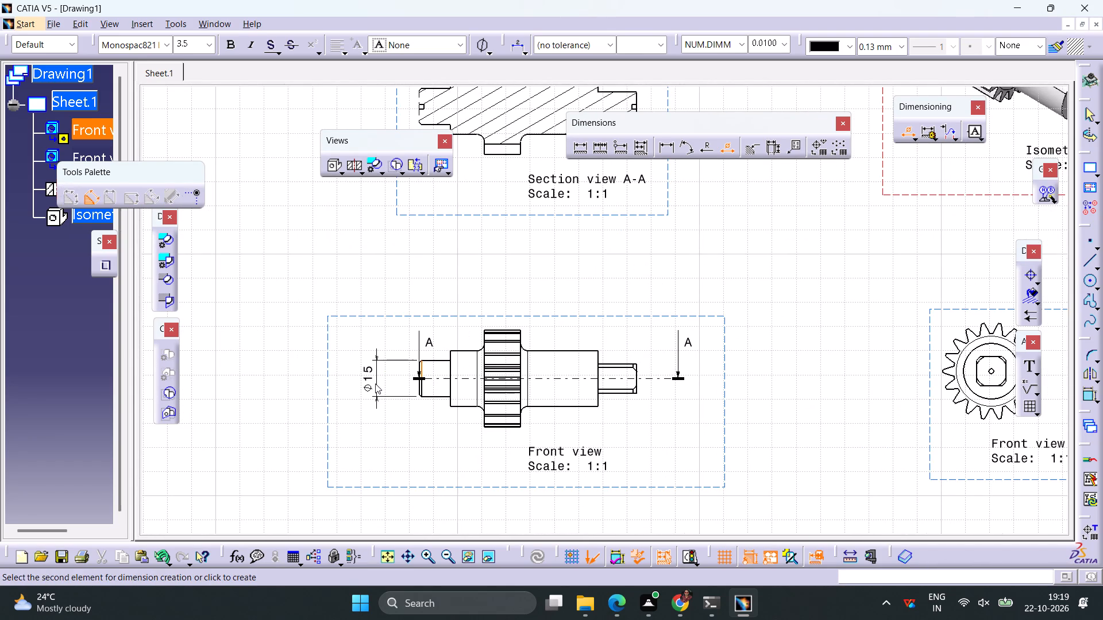
left_click(372, 383)
Add a diameter dimension for the larger shaft step beside the small round end, placed outside the first diameter dimension.
left_click(452, 354)
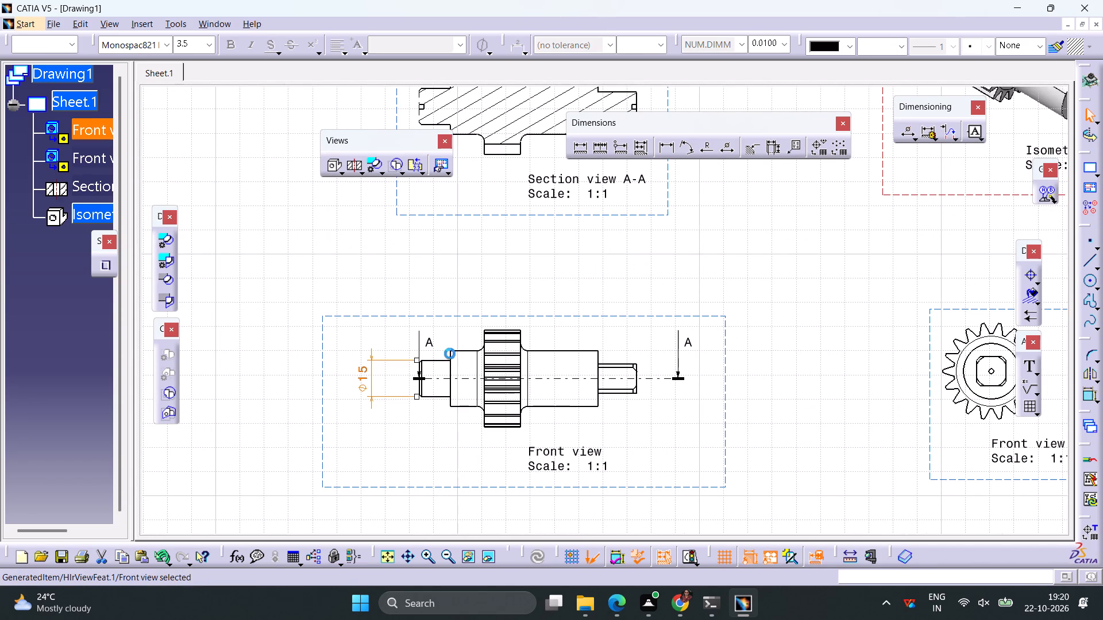
left_click(726, 152)
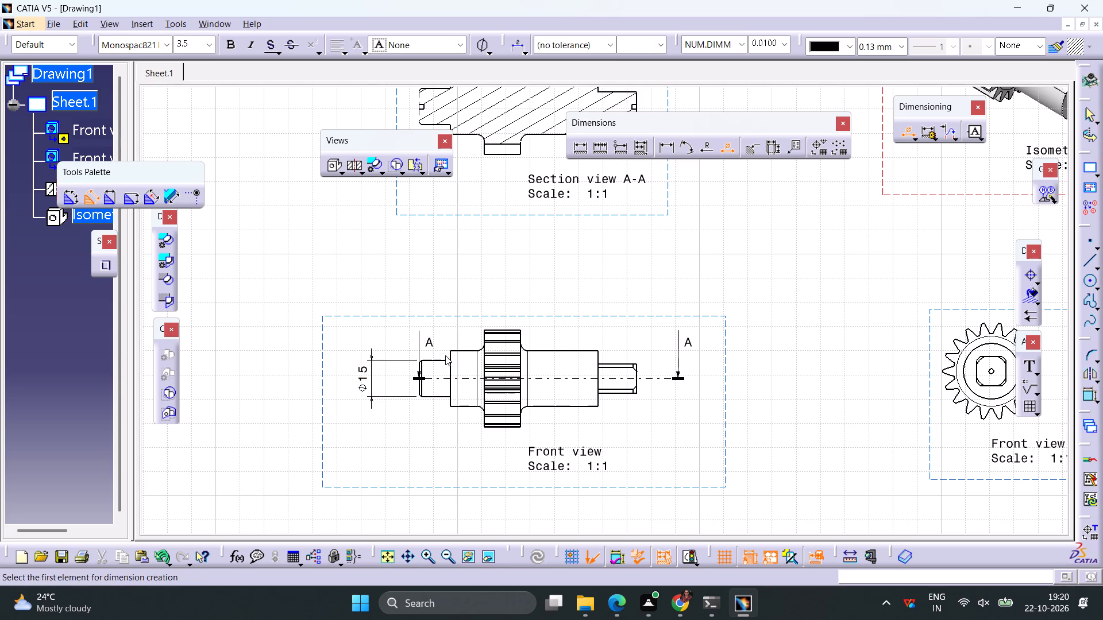
left_click(450, 371)
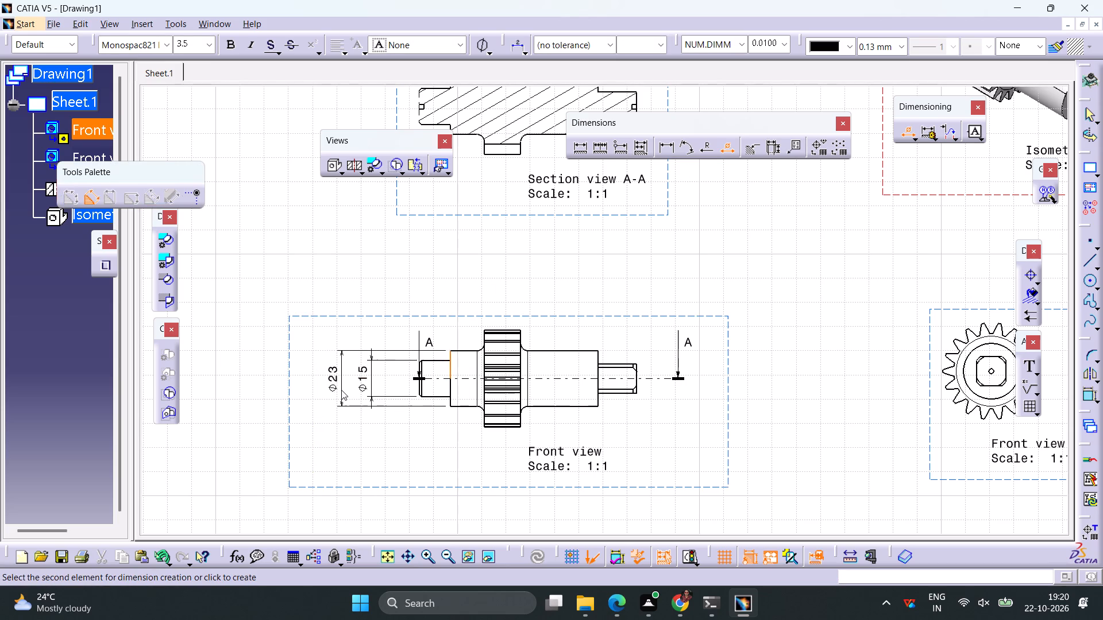
left_click(341, 390)
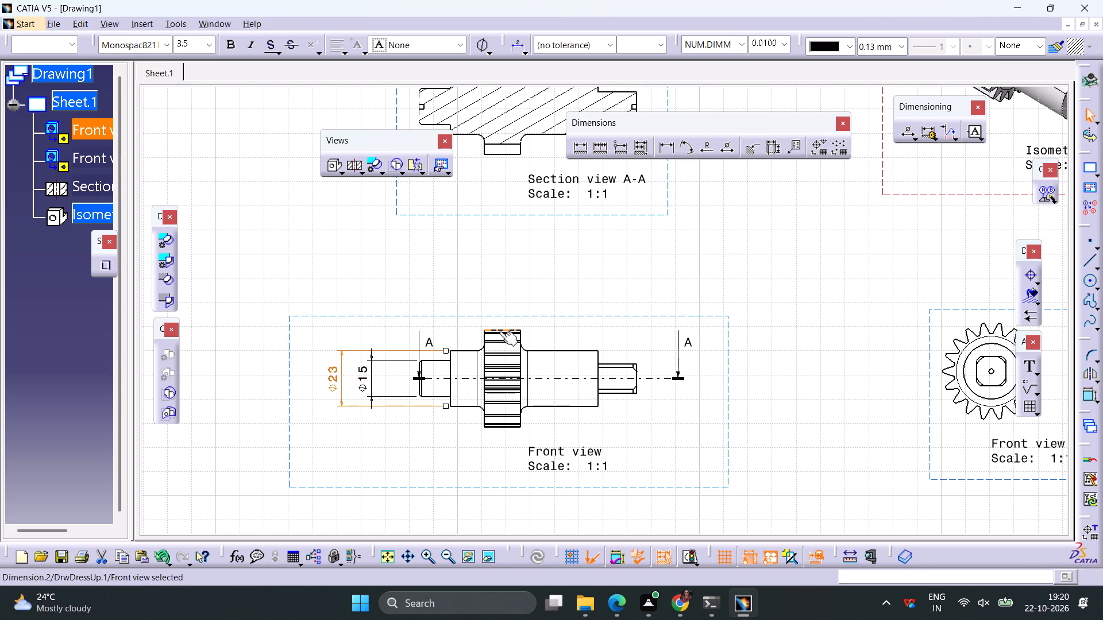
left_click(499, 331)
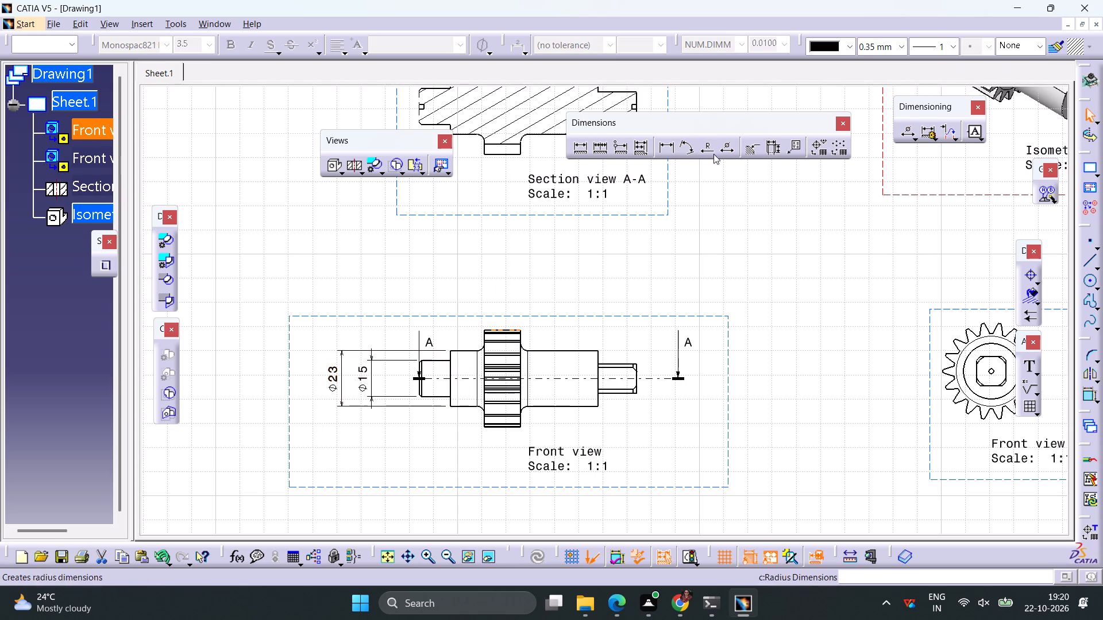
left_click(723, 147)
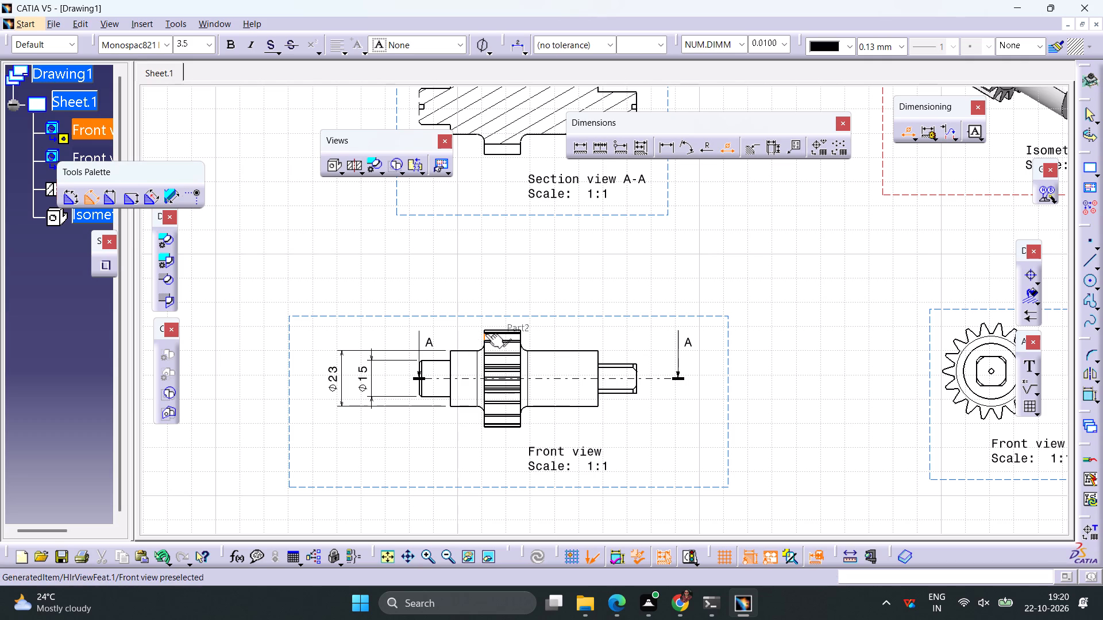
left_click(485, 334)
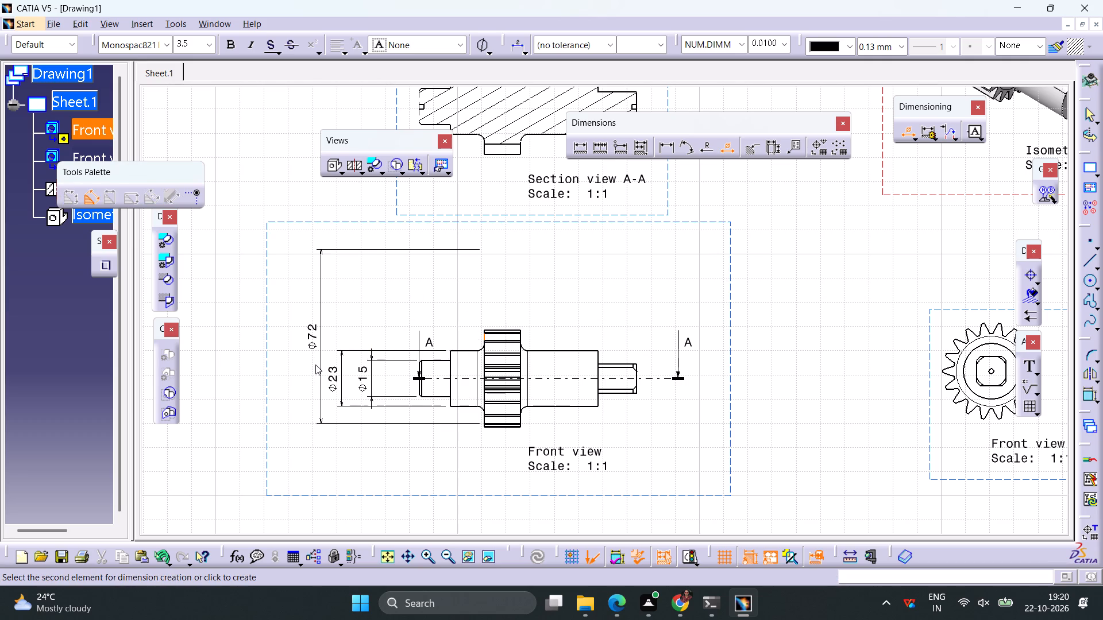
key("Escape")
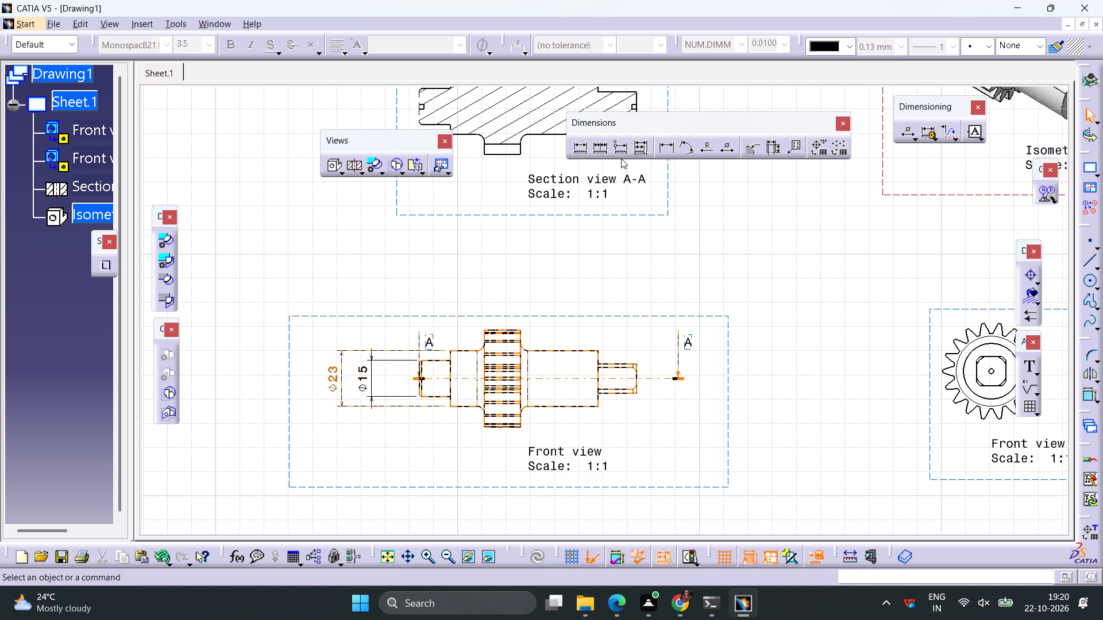
Set the chamfer dimension format to Angle x Length and try it on the small round end's chamfers in section view A-A.
left_click(755, 151)
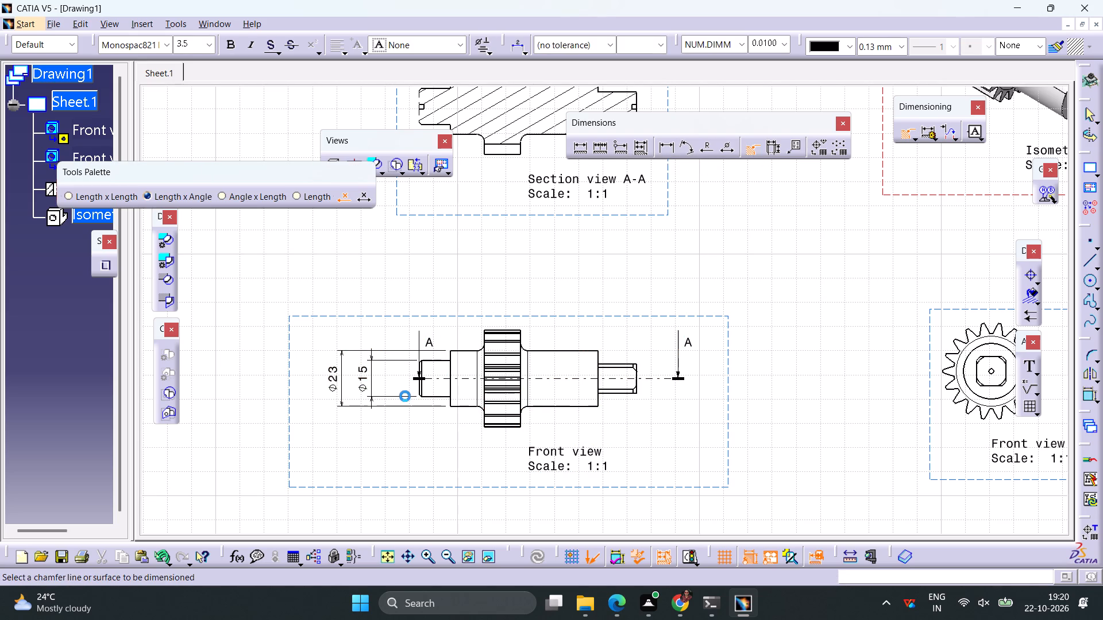
middle_click_drag(435, 375, 428, 320, "ctrl")
middle_click_drag(488, 348, 491, 417)
right_click_drag(488, 348, 491, 427)
scroll(491, 420, "up", 1)
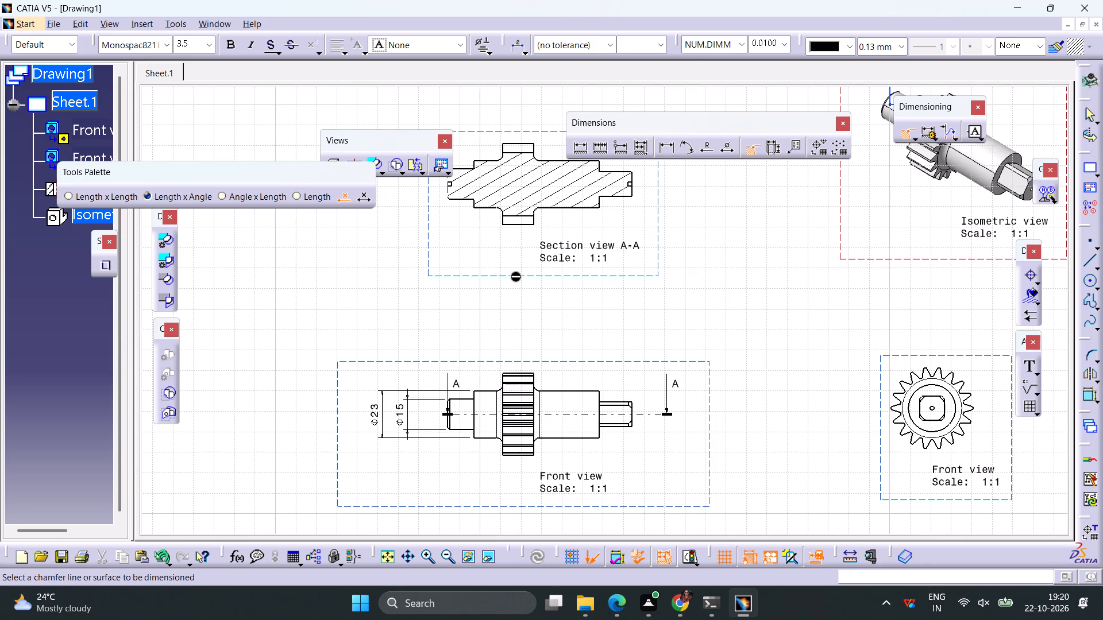
middle_click_drag(494, 246, 501, 351)
middle_click_drag(454, 337, 456, 324, "ctrl")
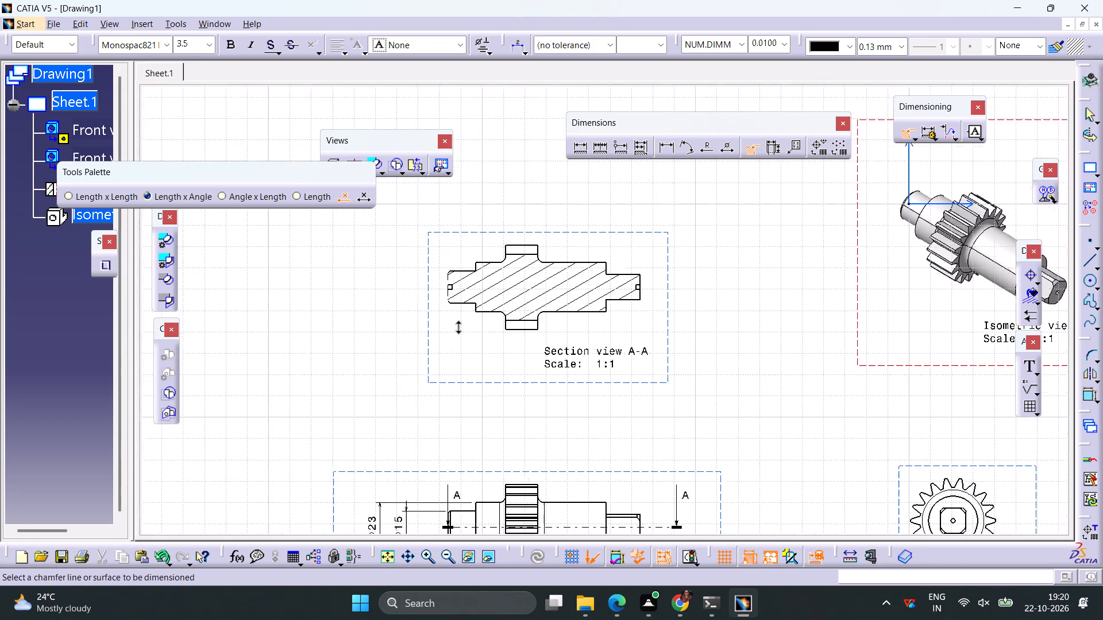
middle_click_drag(456, 324, 466, 280, "ctrl")
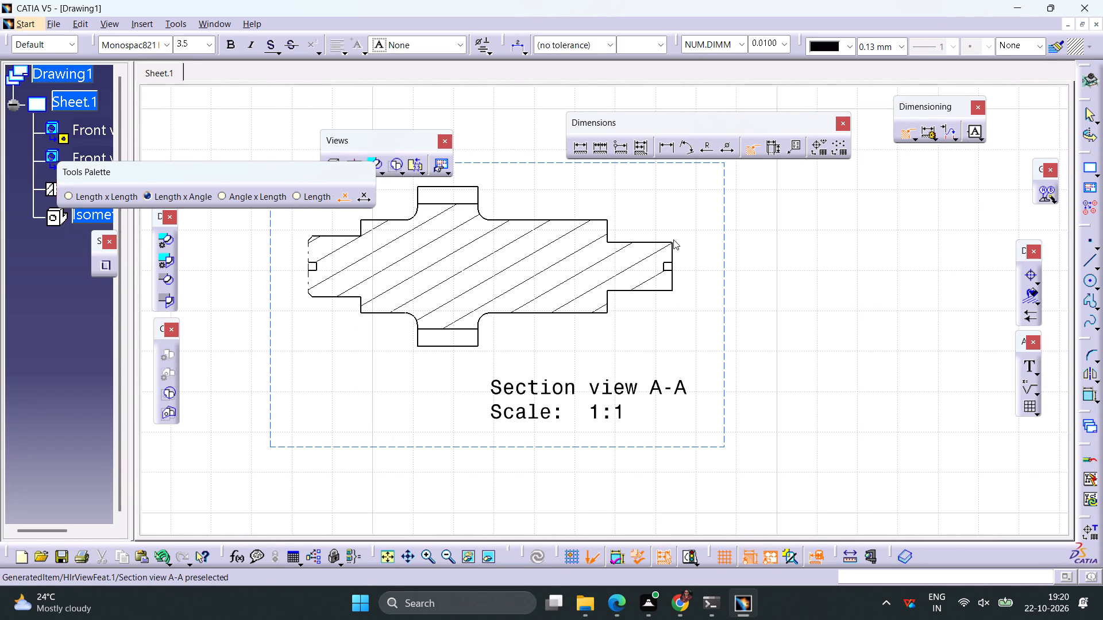
left_click(310, 238)
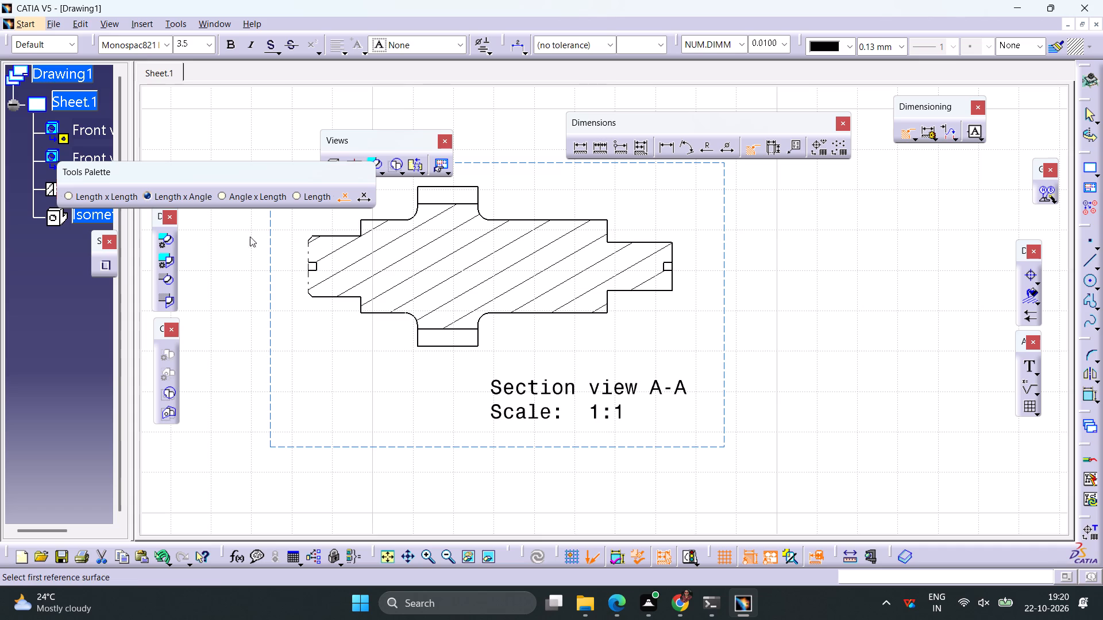
left_click(310, 238)
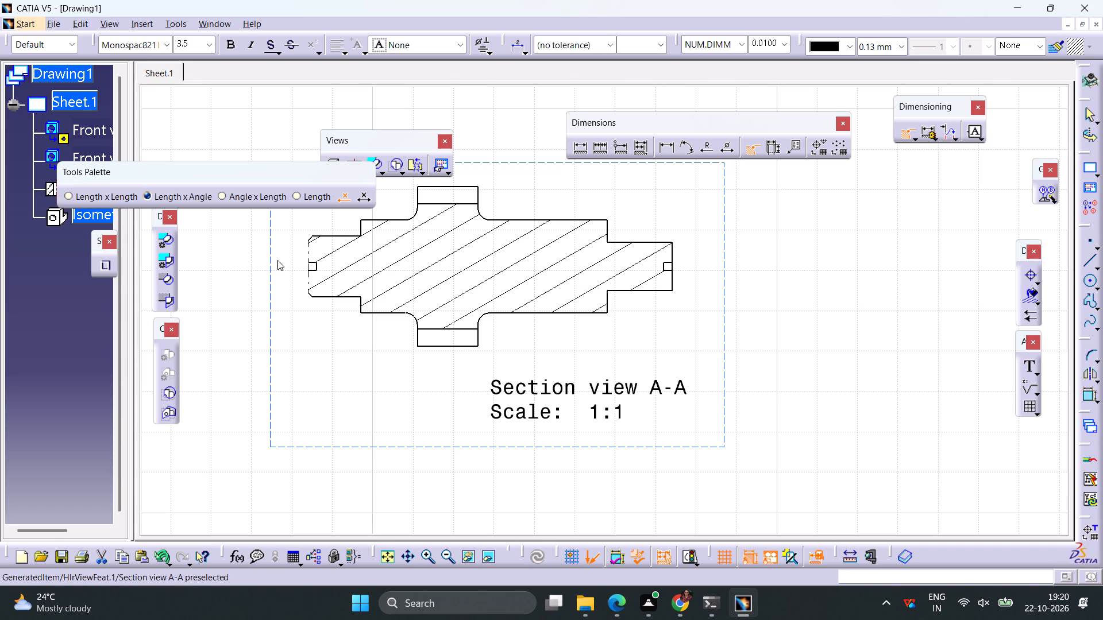
left_click(232, 197)
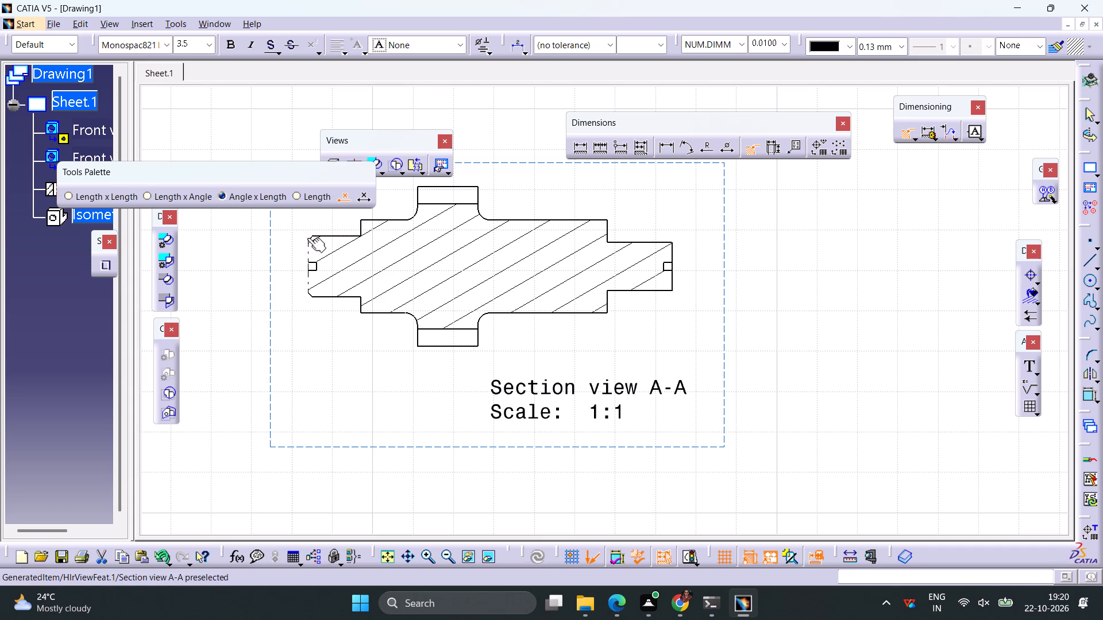
left_click(307, 238)
left_click(728, 216)
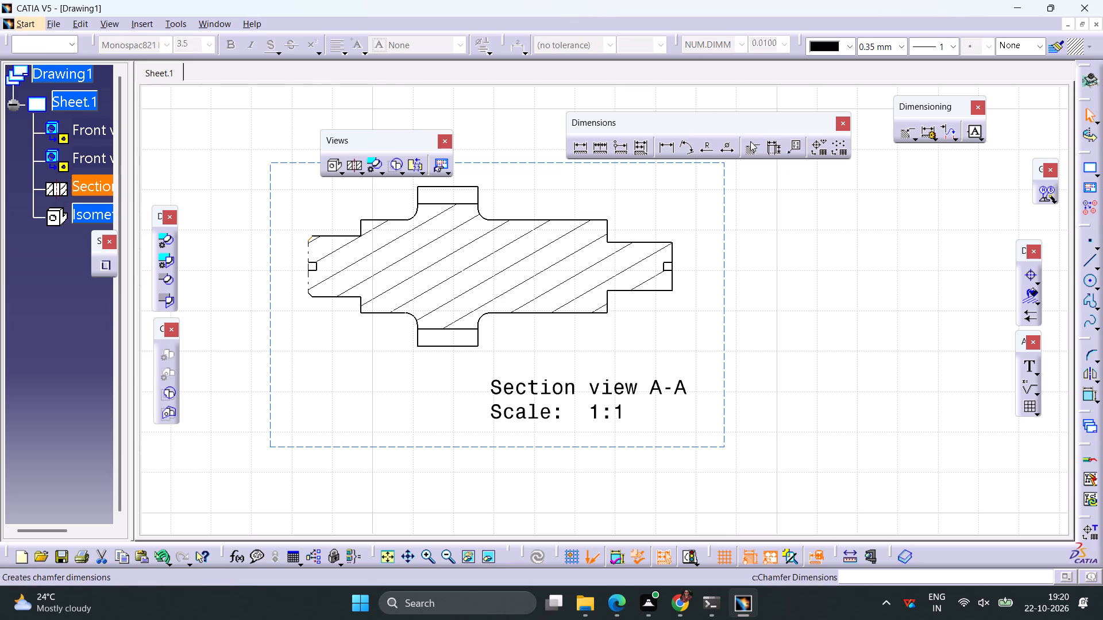
left_click(751, 148)
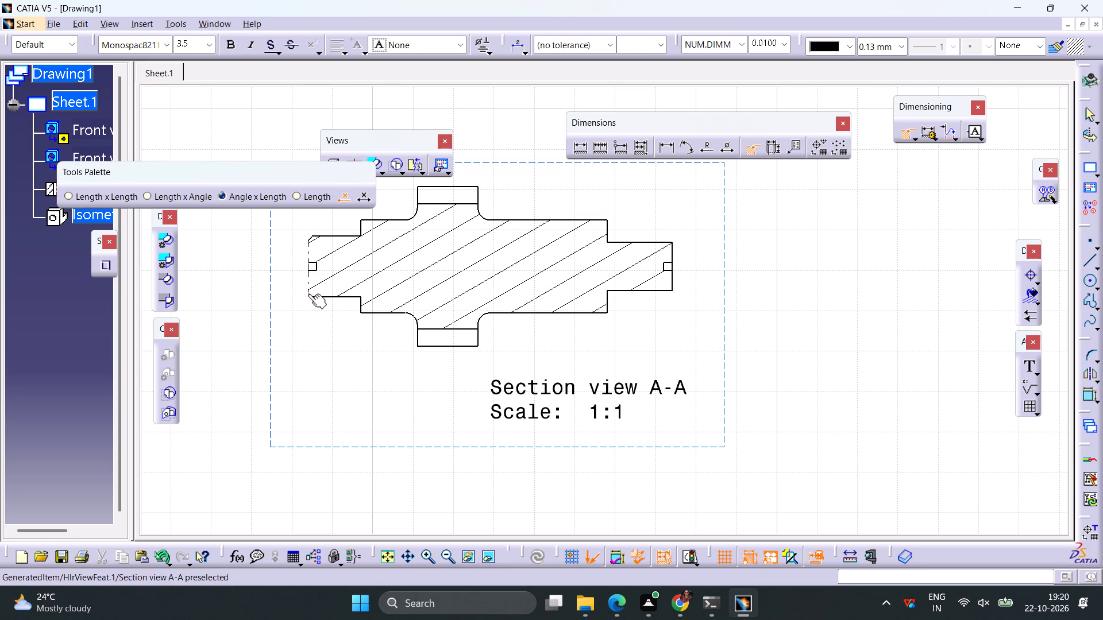
left_click(308, 294)
Add an Angle x Length chamfer dimension to the upper chamfer of the small round end in the lengthwise view, placed above that end.
middle_click_drag(354, 332, 349, 385, "ctrl")
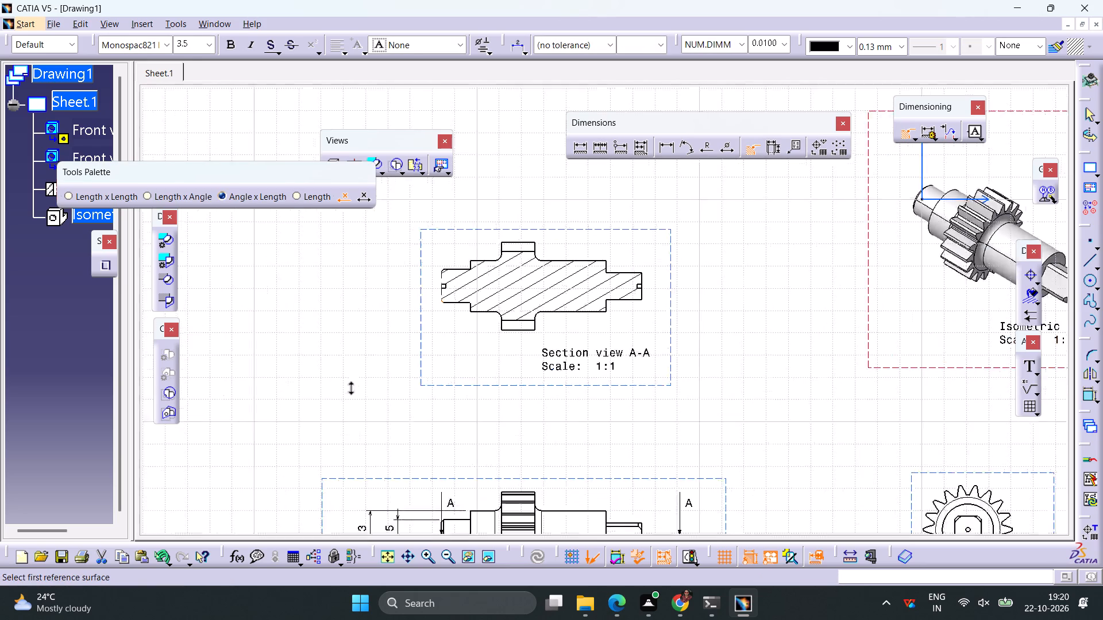
middle_click_drag(349, 385, 349, 402, "ctrl")
middle_click_drag(496, 502, 484, 470, "ctrl")
scroll(479, 471, "up", 1)
middle_click_drag(479, 471, 491, 369)
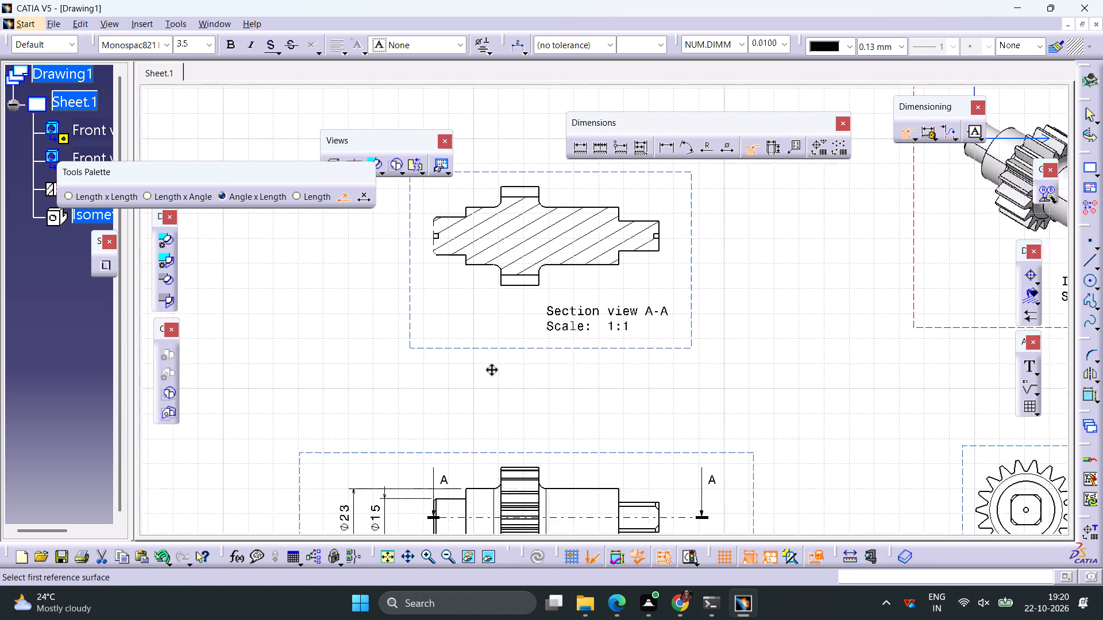
middle_click_drag(491, 369, 554, 193)
middle_click_drag(539, 395, 527, 310, "ctrl")
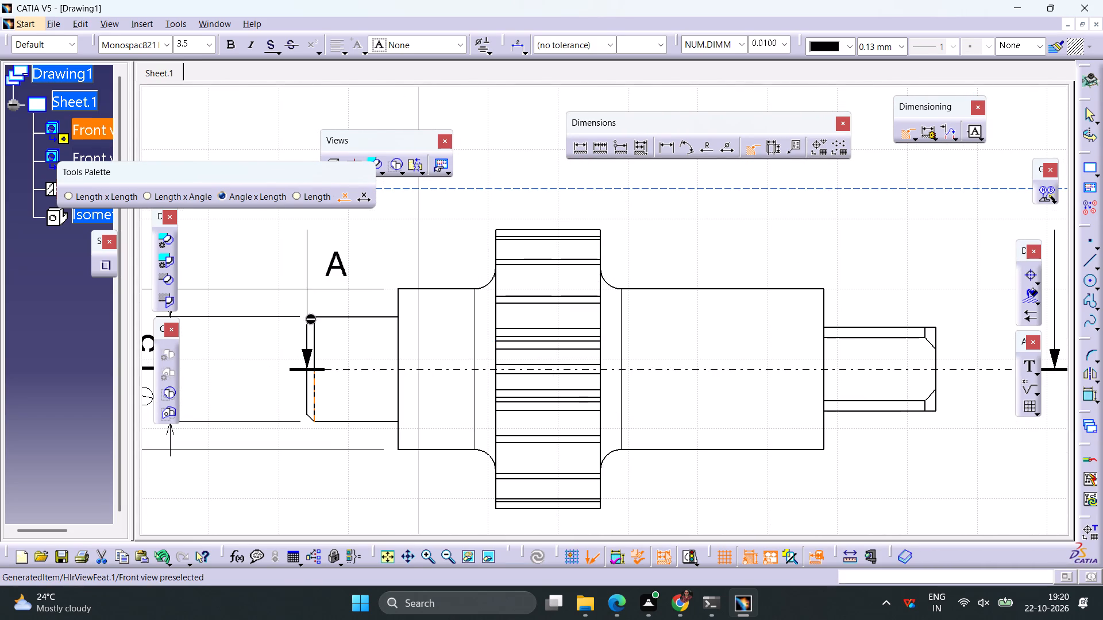
left_click(309, 323)
left_click(750, 149)
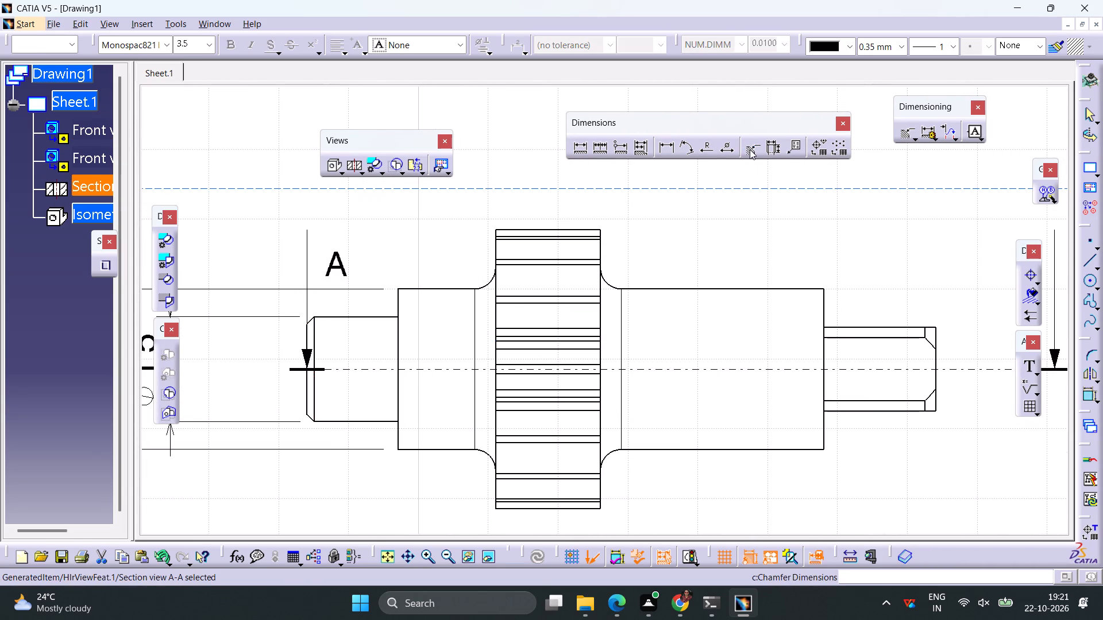
left_click(750, 149)
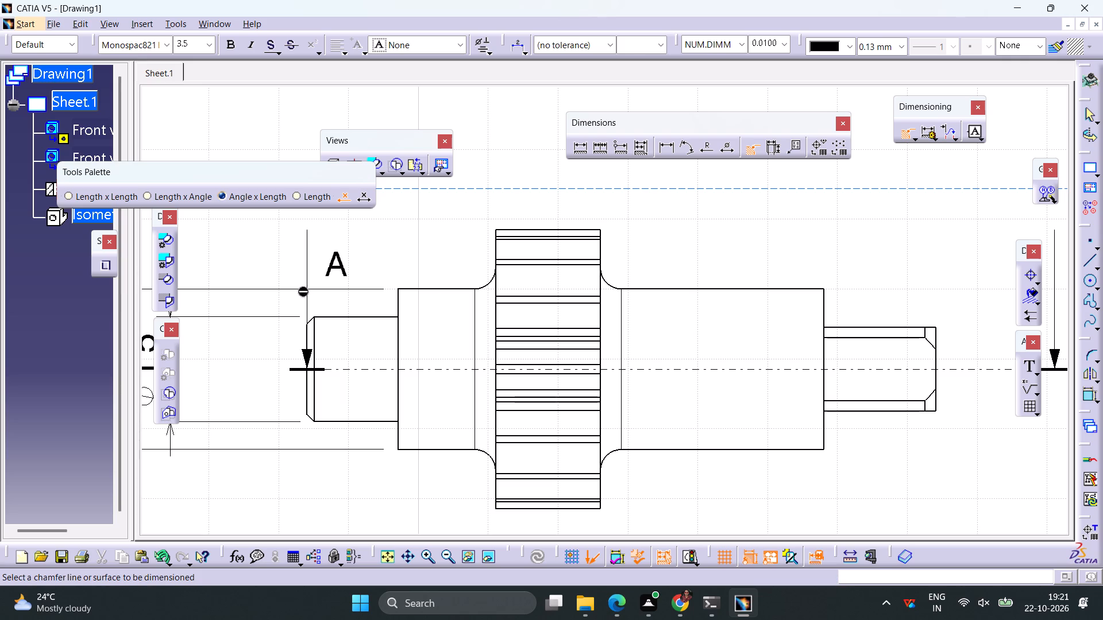
left_click(311, 317)
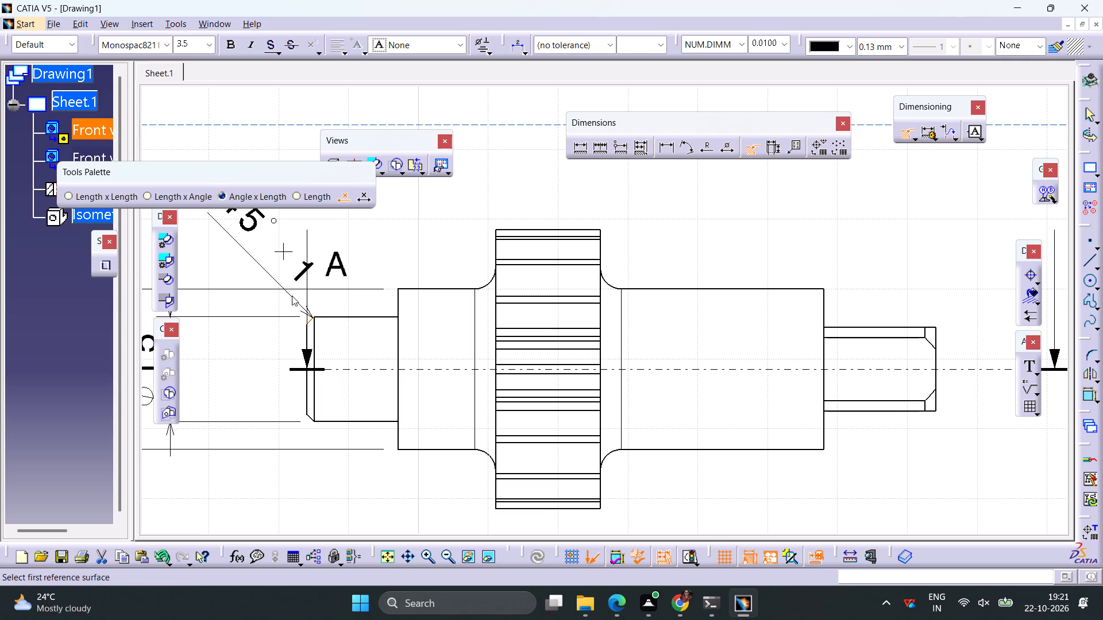
left_click(278, 277)
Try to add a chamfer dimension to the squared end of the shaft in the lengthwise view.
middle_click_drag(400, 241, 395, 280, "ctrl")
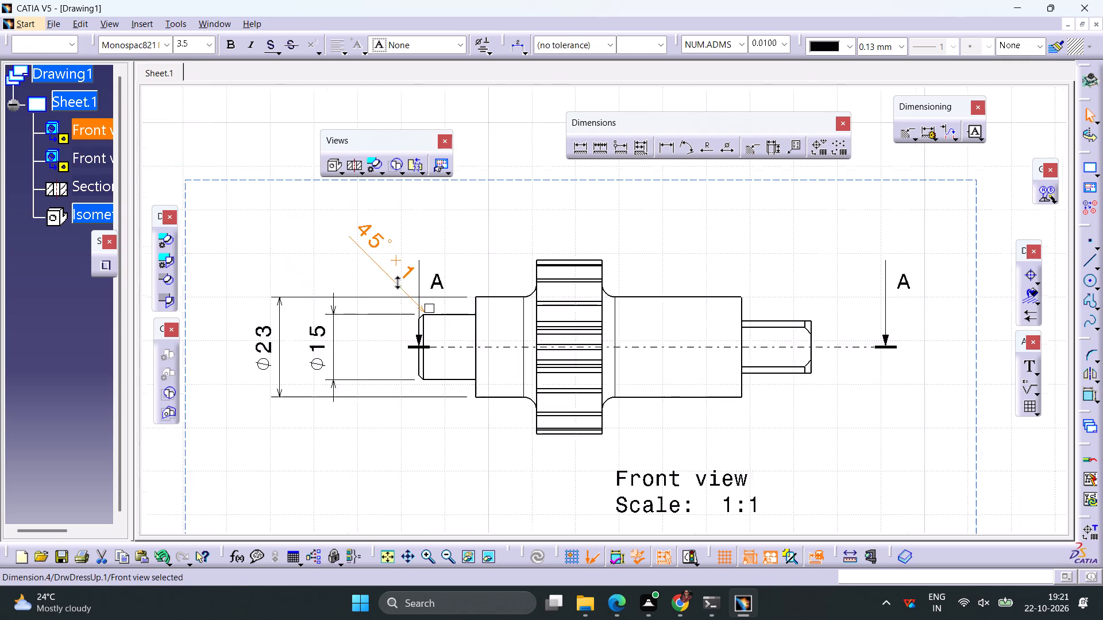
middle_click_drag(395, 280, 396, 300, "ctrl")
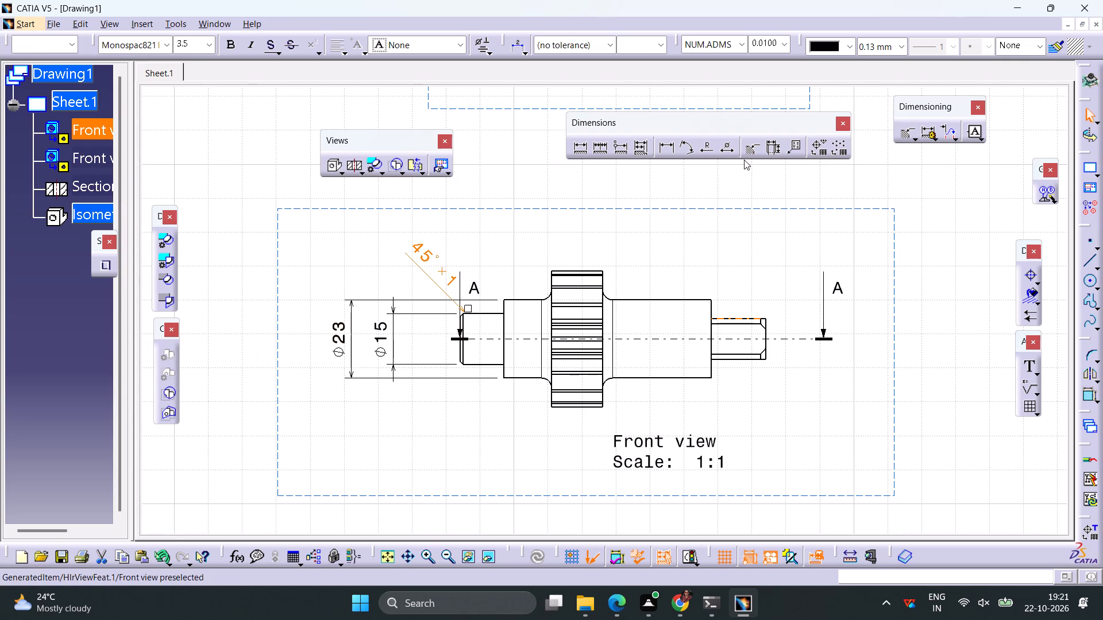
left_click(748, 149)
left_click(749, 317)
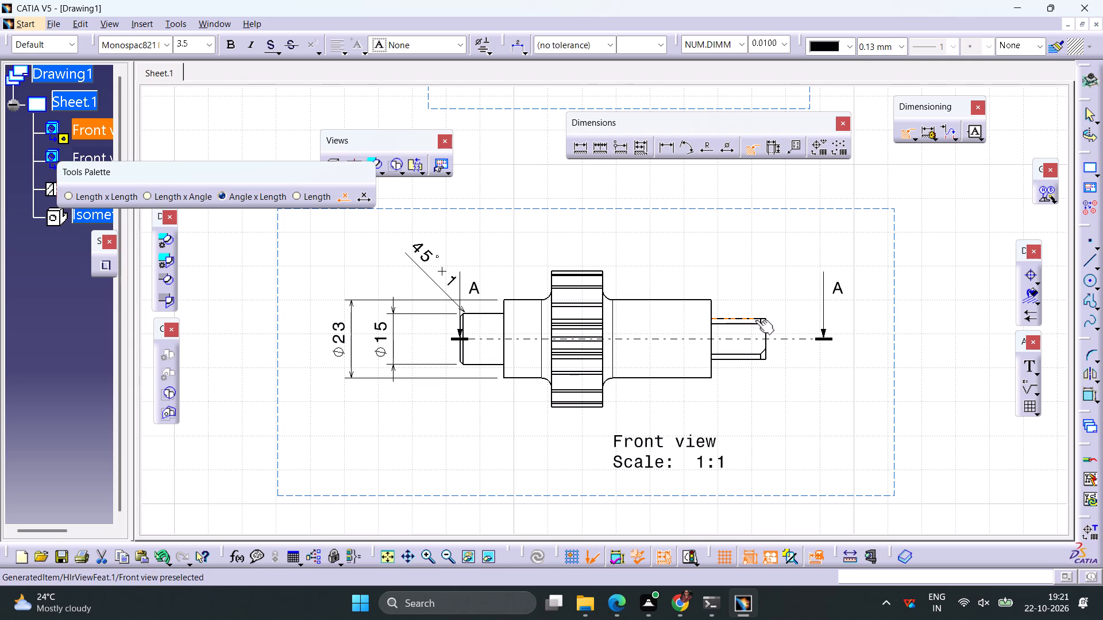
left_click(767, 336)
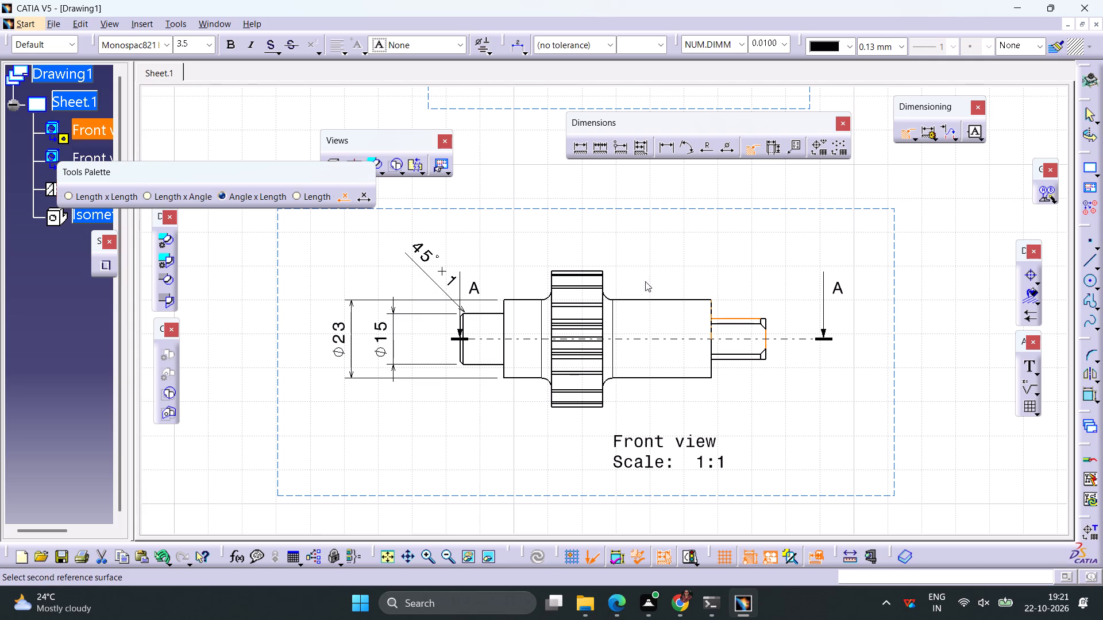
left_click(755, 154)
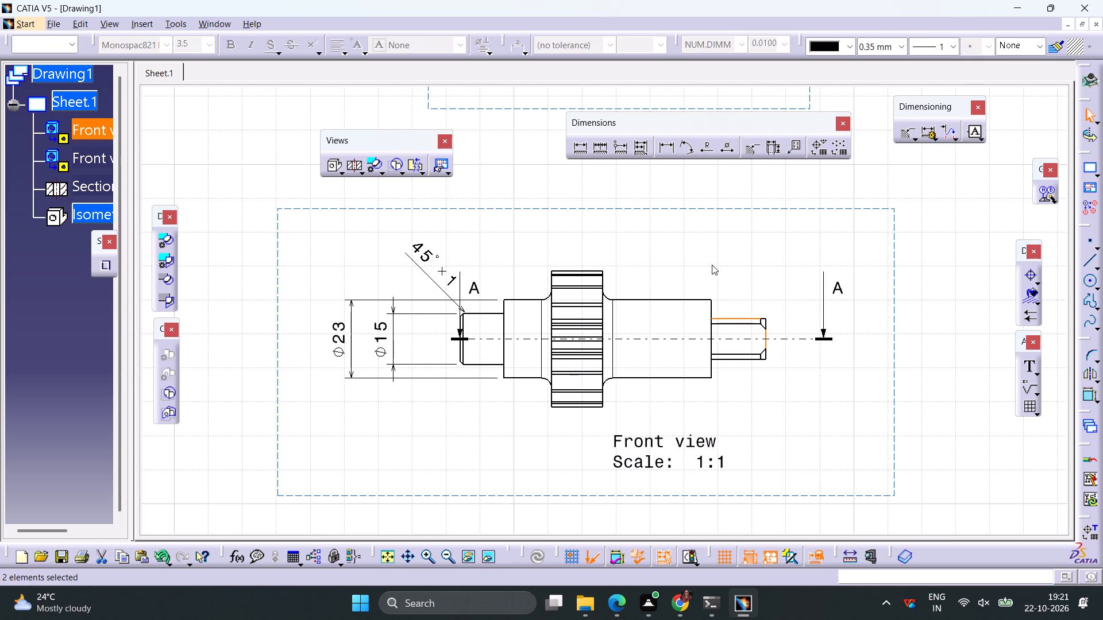
Add a radius dimension for the upper fillet between the gear and the short shaft step in the lengthwise view, placed above it.
left_click(708, 154)
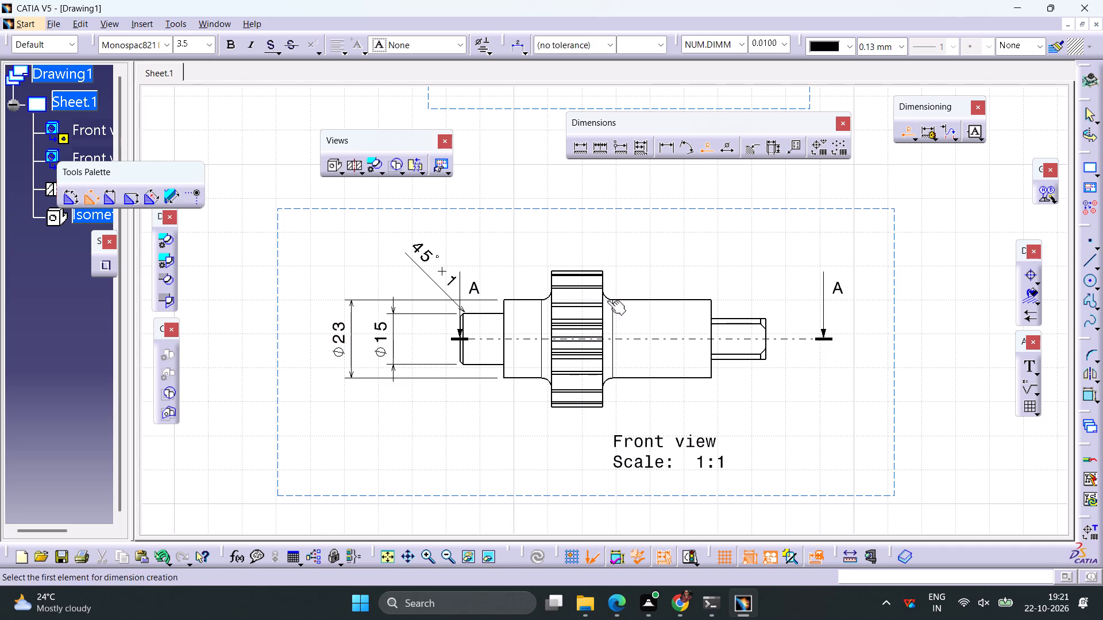
left_click(547, 297)
left_click(518, 247)
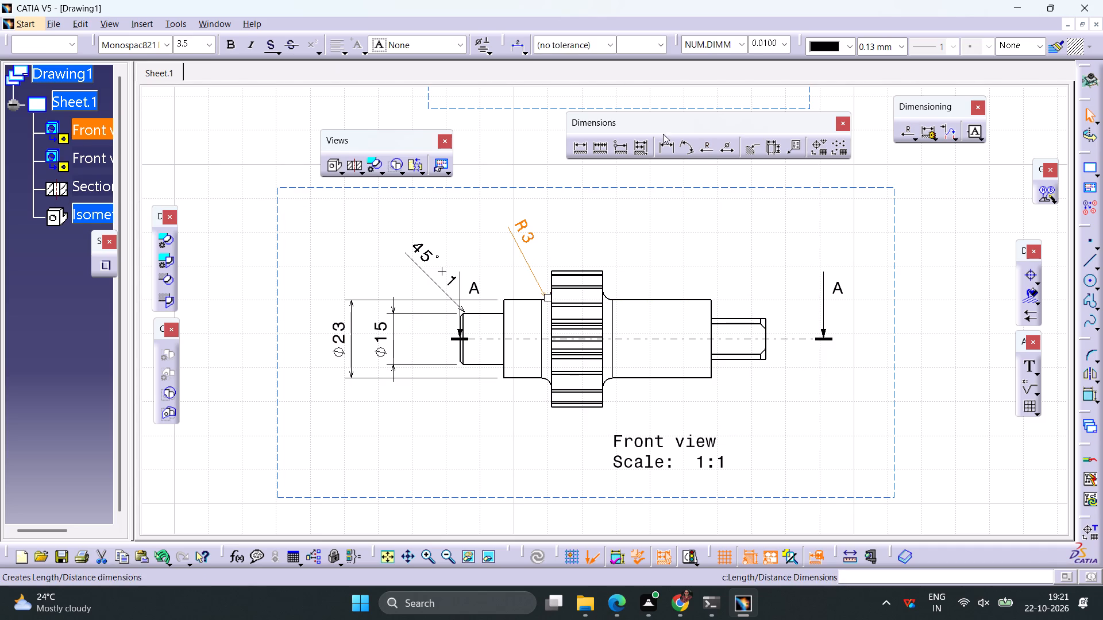
Add a diameter dimension for the long shaft step between the gear and squared end, placed beyond the section mark outside that end.
left_click(730, 149)
left_click(692, 300)
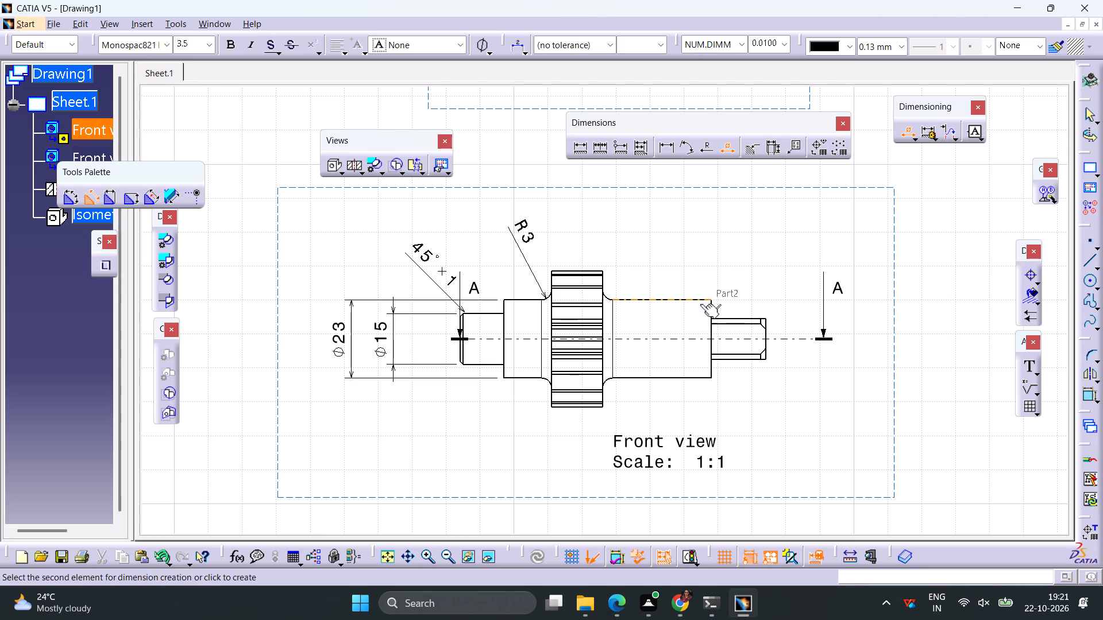
left_click(908, 358)
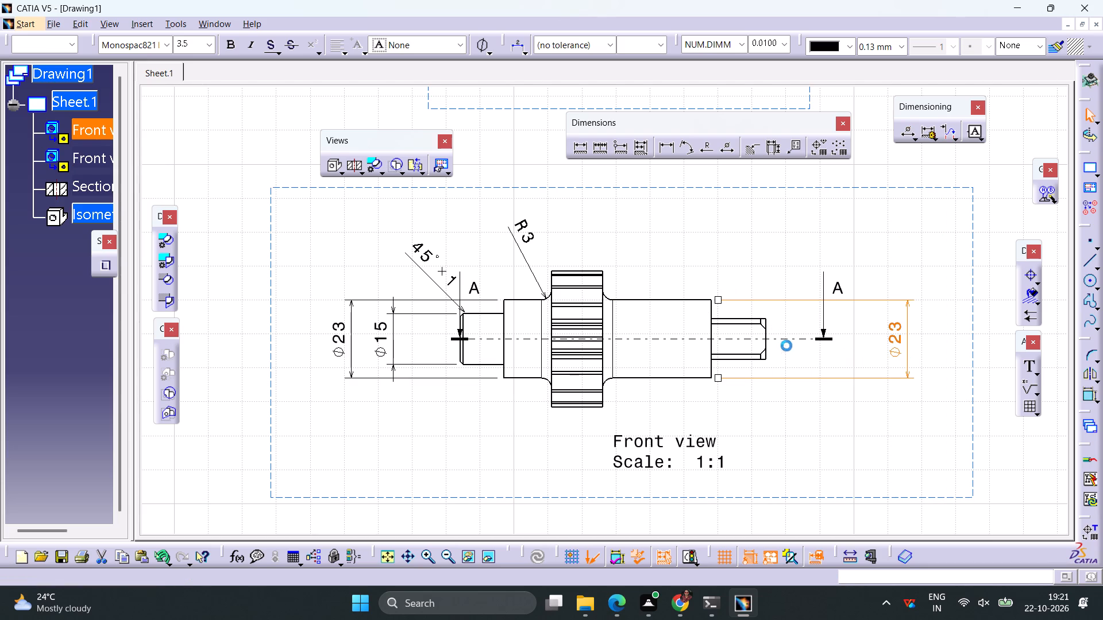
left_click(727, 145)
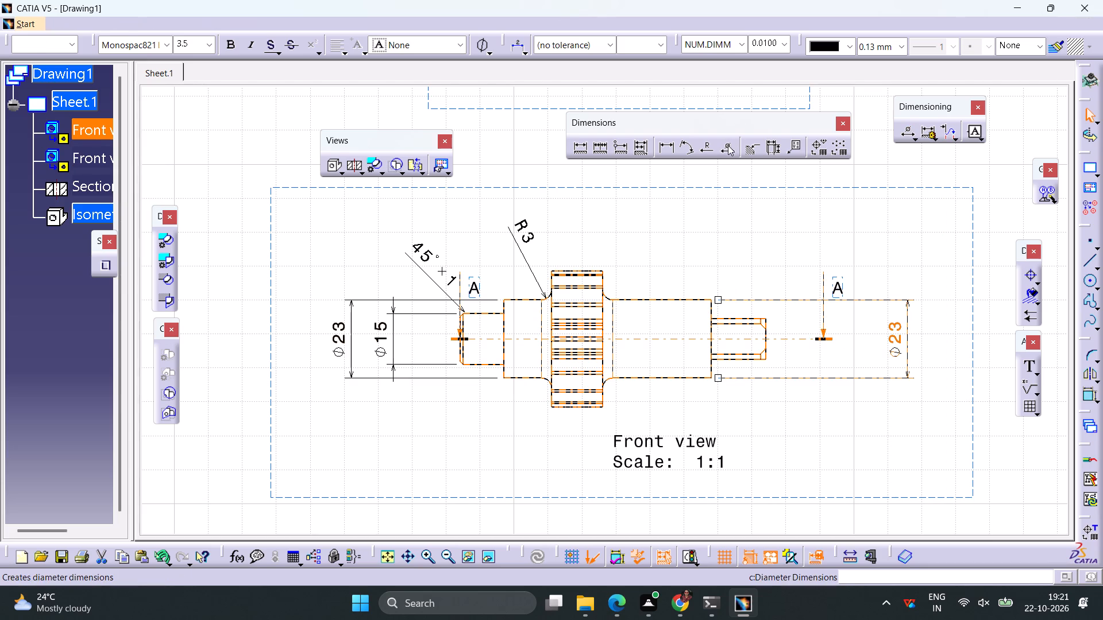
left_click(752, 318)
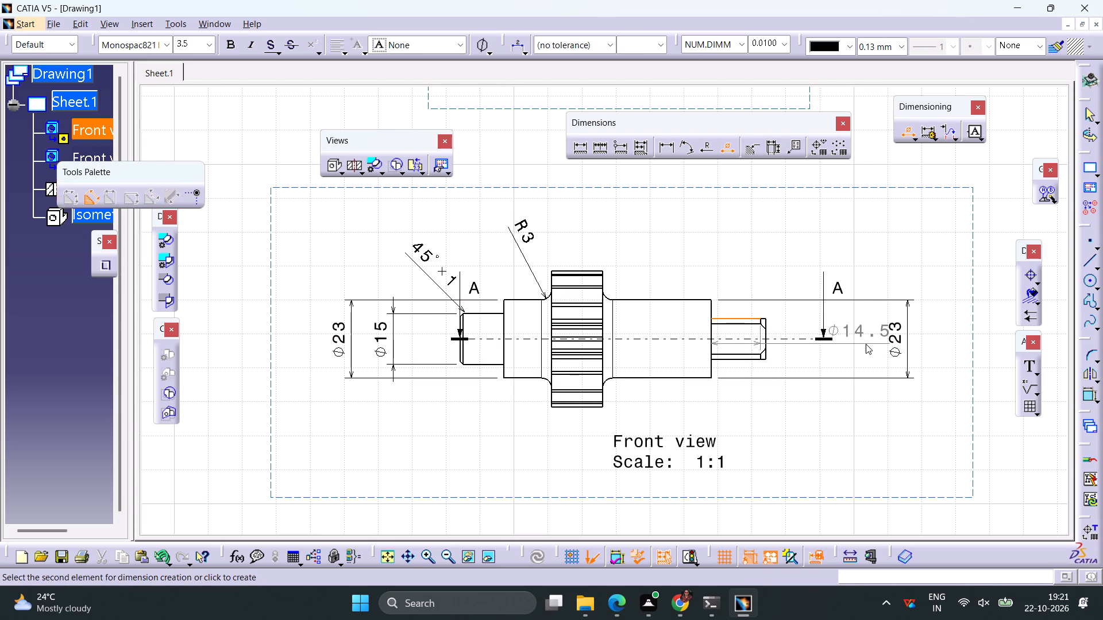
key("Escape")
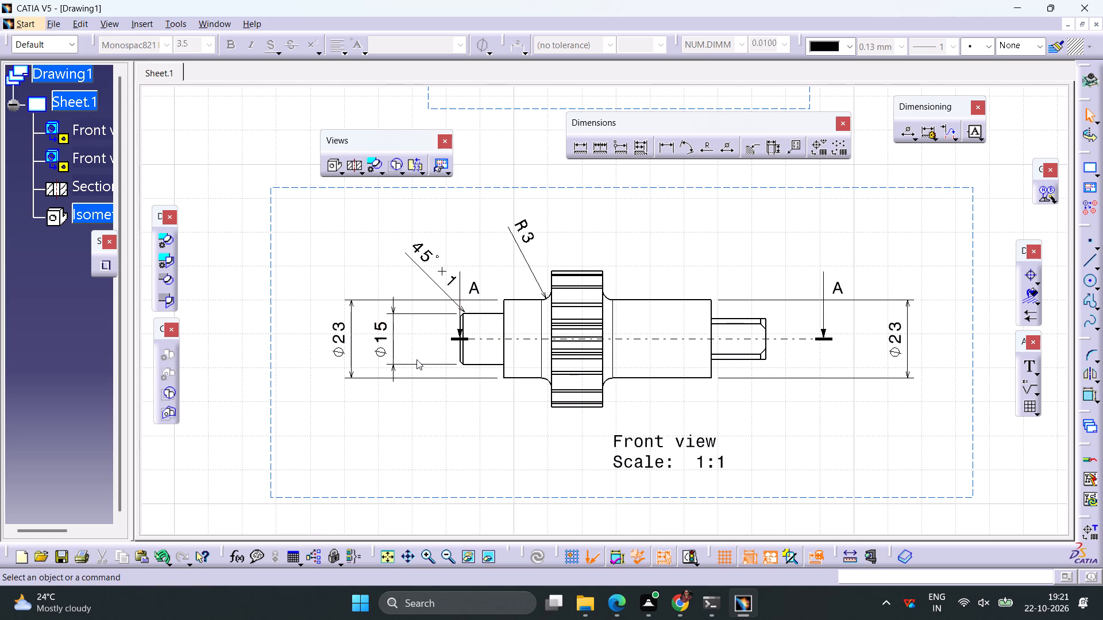
Save the drawing as Drawing1 in CATDrawing format in the internship folder on the Desktop, confirming the save.
middle_click_drag(632, 203, 614, 312, "ctrl")
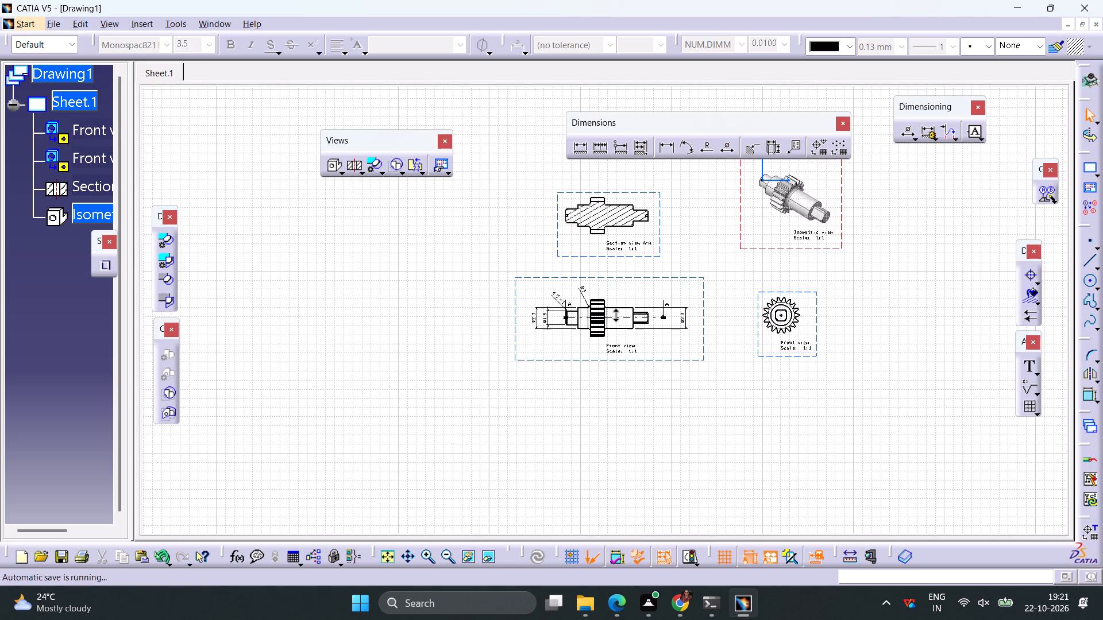
middle_click_drag(614, 312, 614, 304, "ctrl")
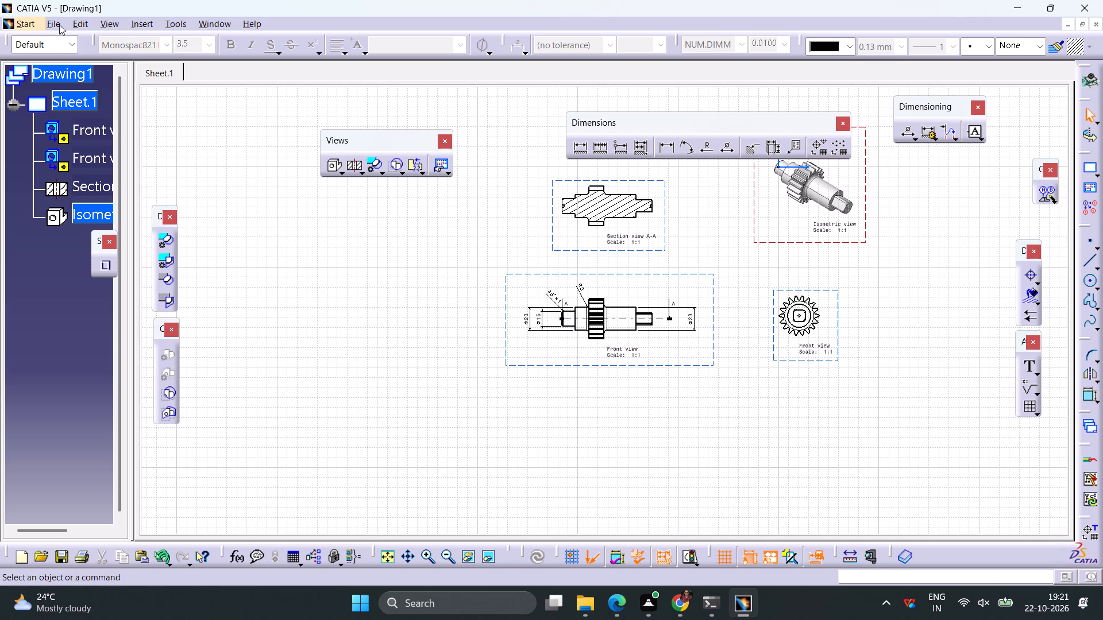
left_click(59, 25)
left_click(107, 151)
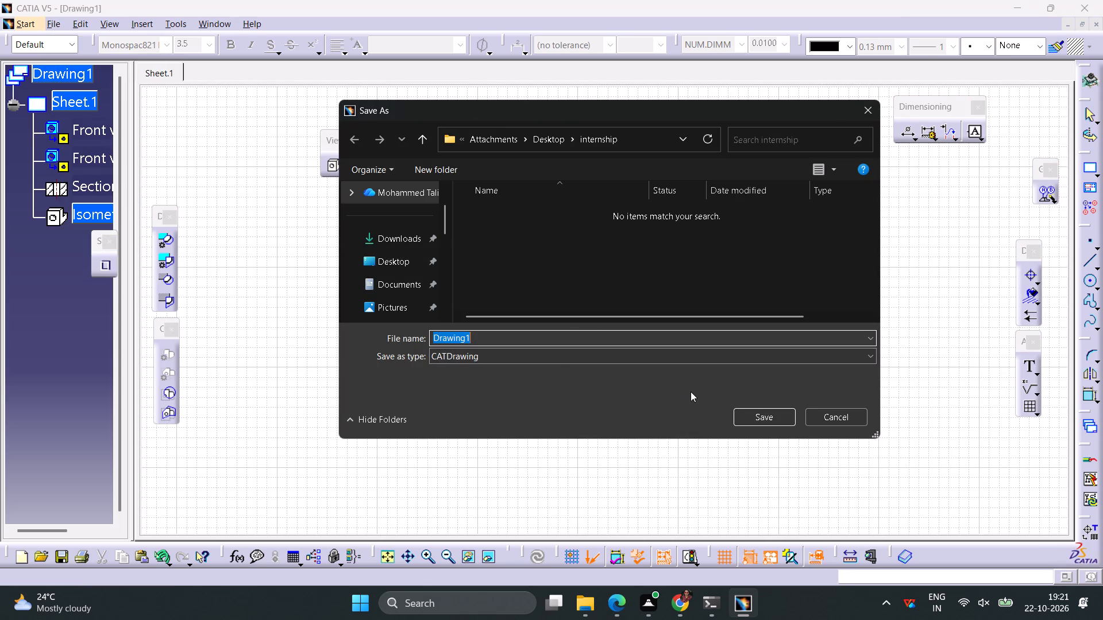
left_click(403, 260)
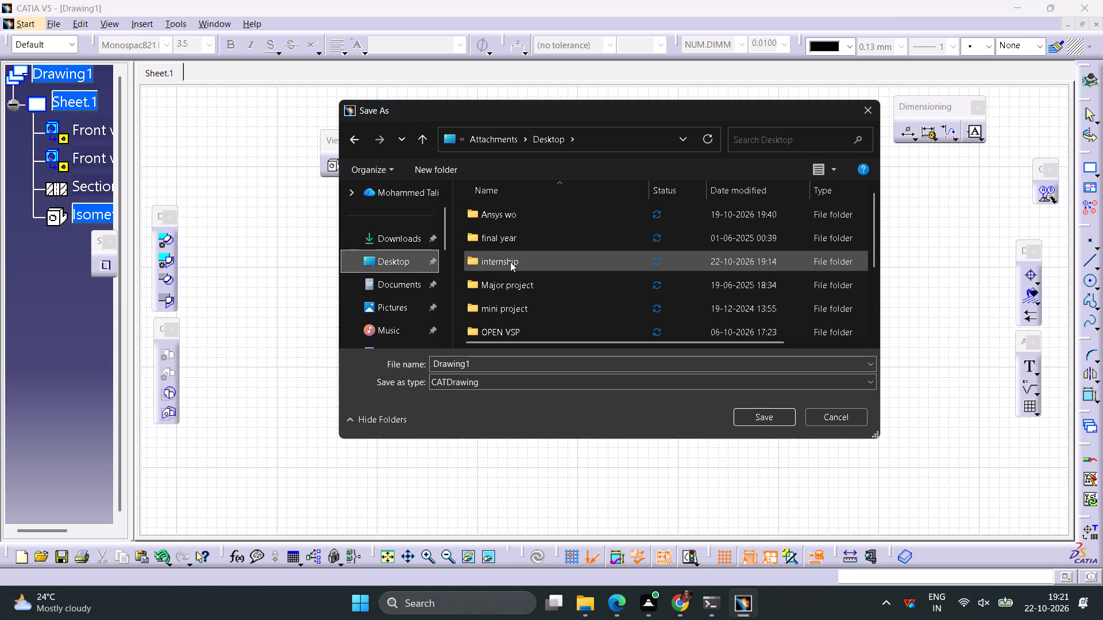
double_click(510, 262)
left_click(737, 418)
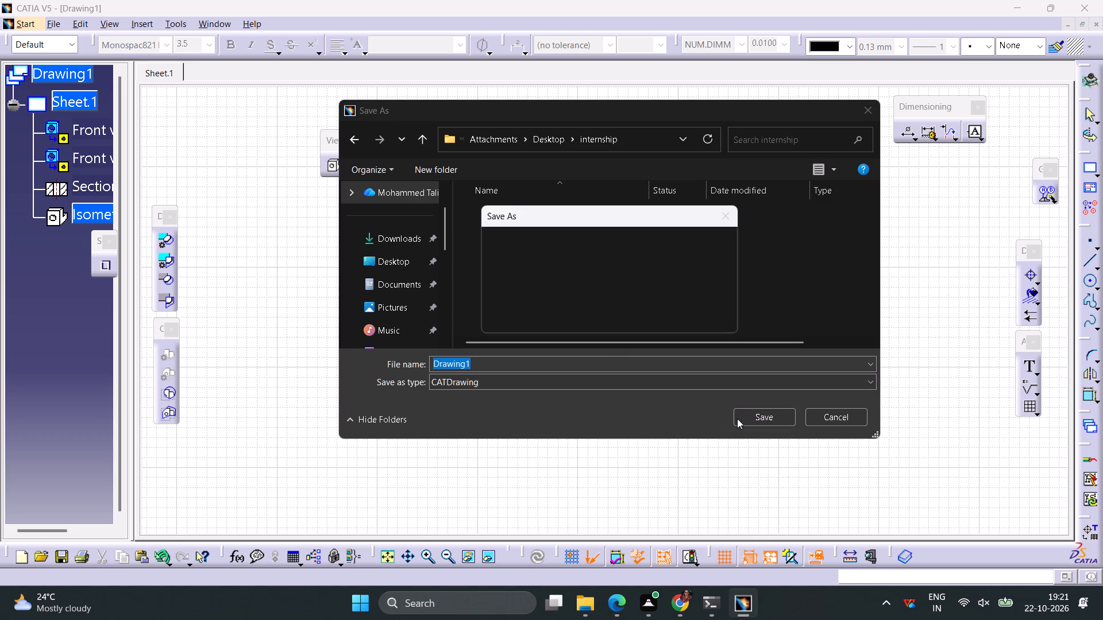
left_click(636, 317)
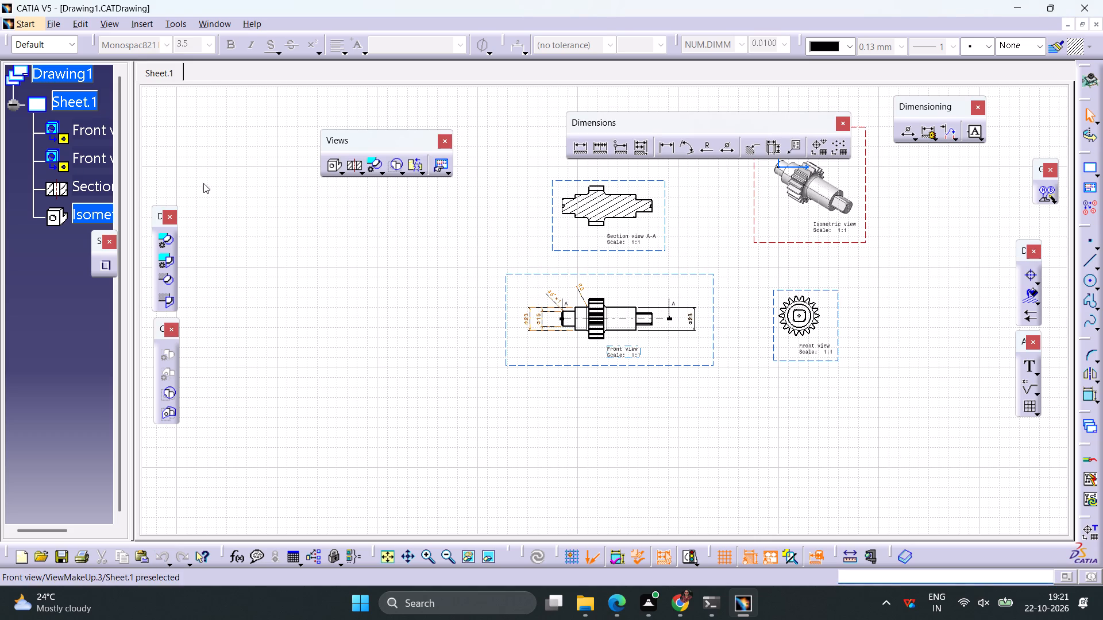
Open one of the Macro tools with the saved drawing active.
left_click(171, 24)
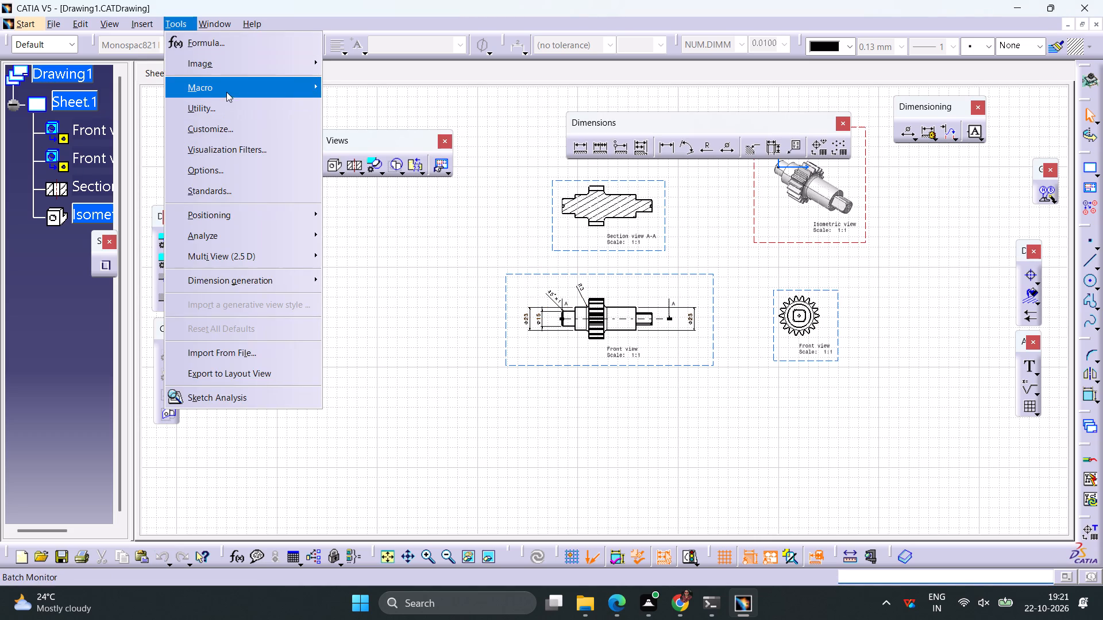
left_click(226, 92)
left_click(349, 126)
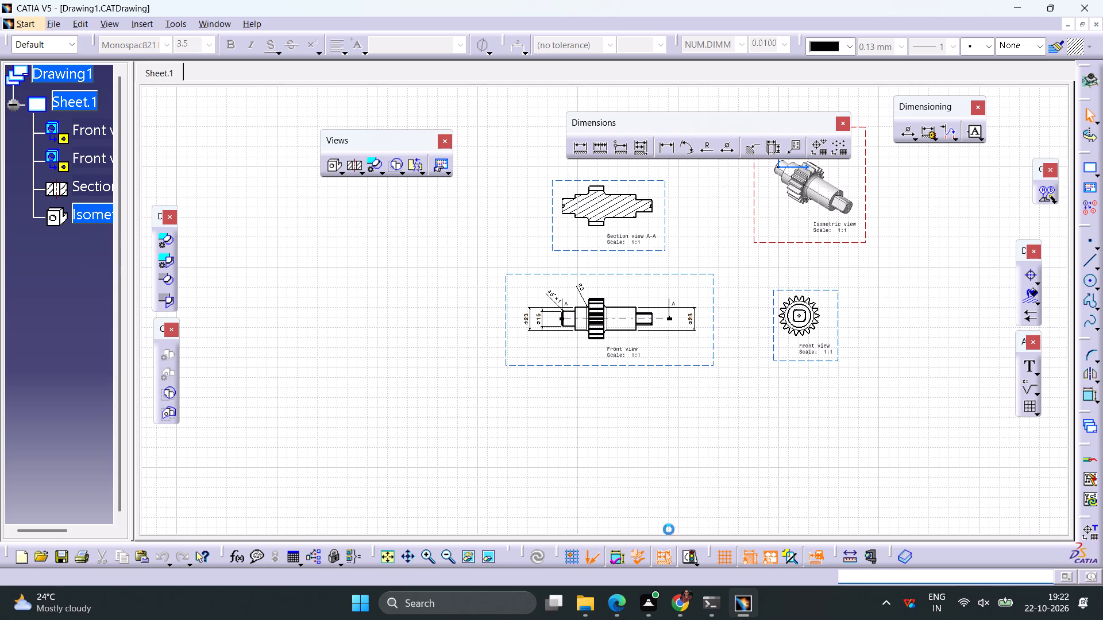